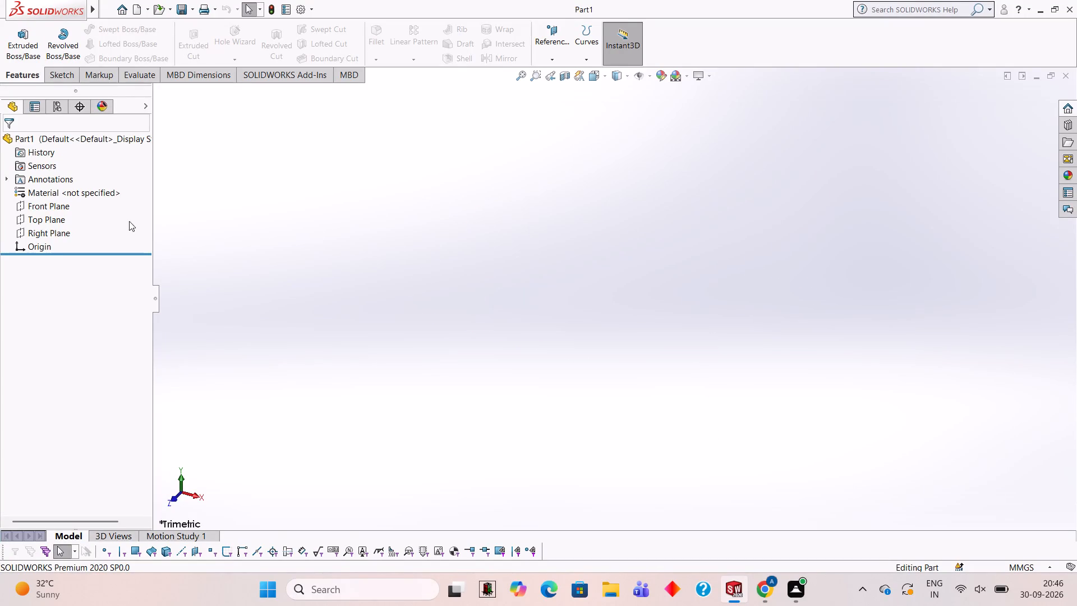
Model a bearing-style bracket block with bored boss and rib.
Start a sketch on the Front Plane and draw a 100 mm horizontal line from the origin along positive X.
left_click(65, 206)
left_click(70, 189)
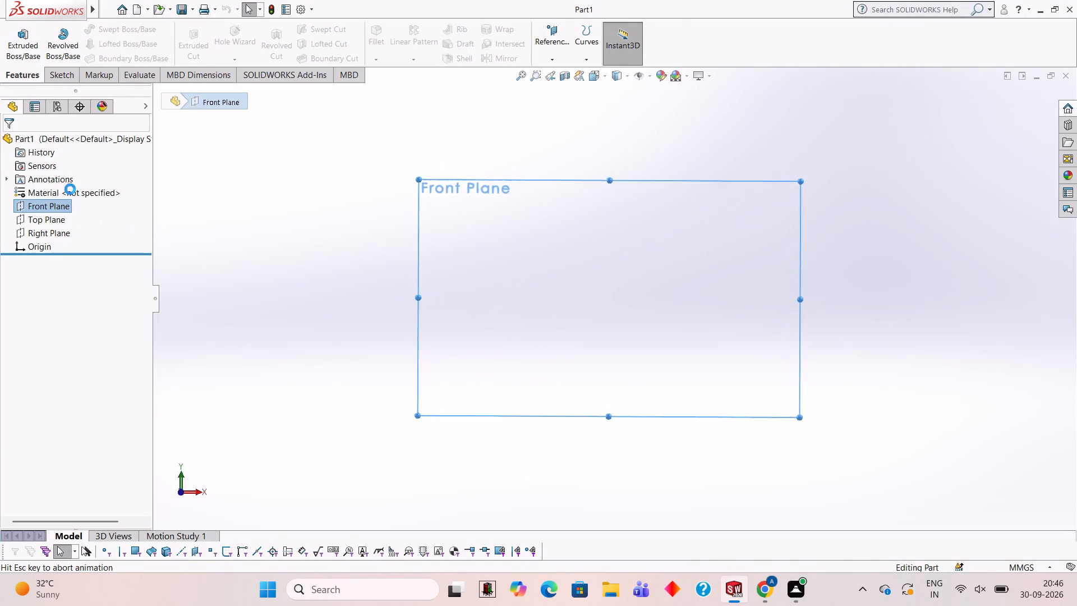
left_click(519, 290)
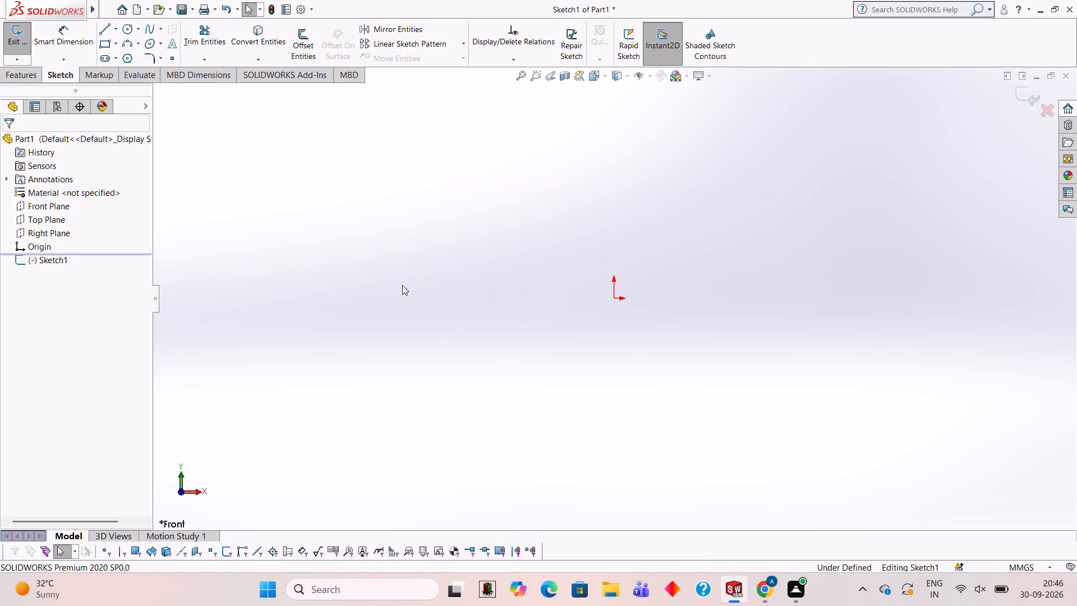
left_click(102, 26)
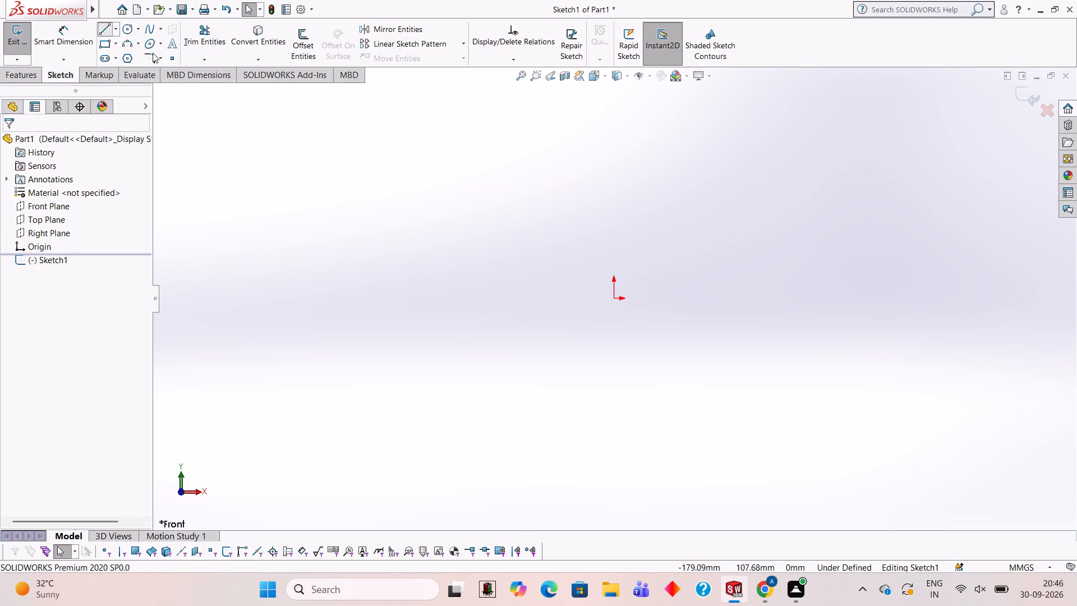
left_click(611, 297)
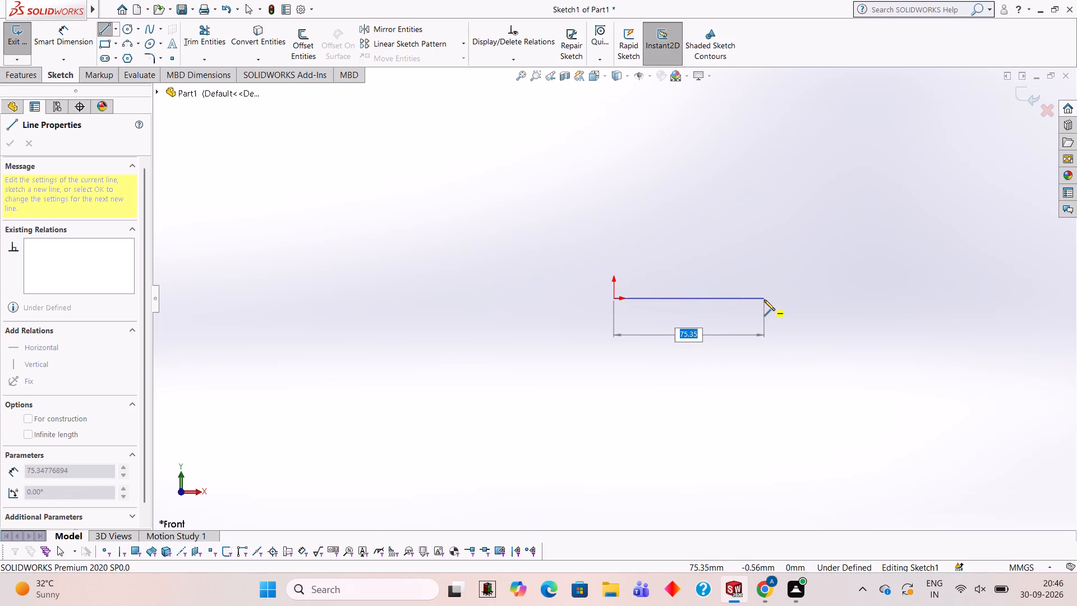
type("100")
key("Return")
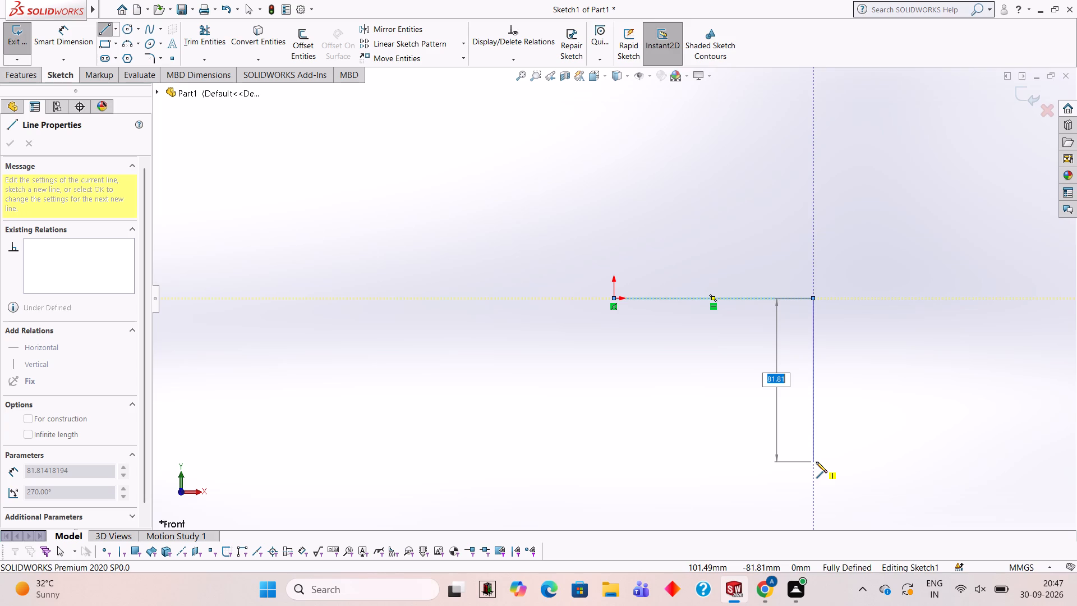
type("100")
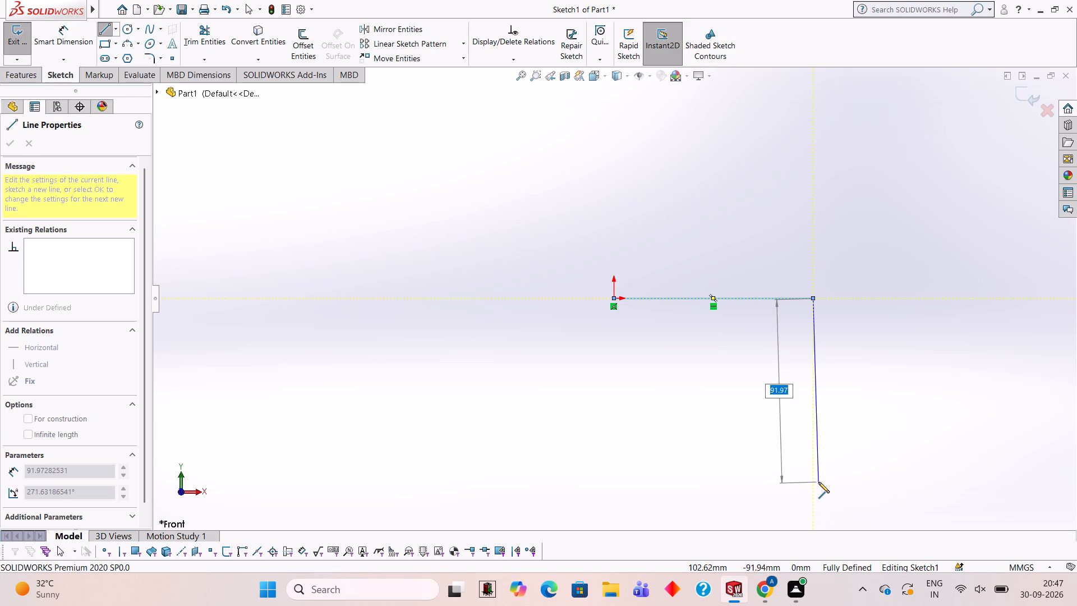
key("Escape")
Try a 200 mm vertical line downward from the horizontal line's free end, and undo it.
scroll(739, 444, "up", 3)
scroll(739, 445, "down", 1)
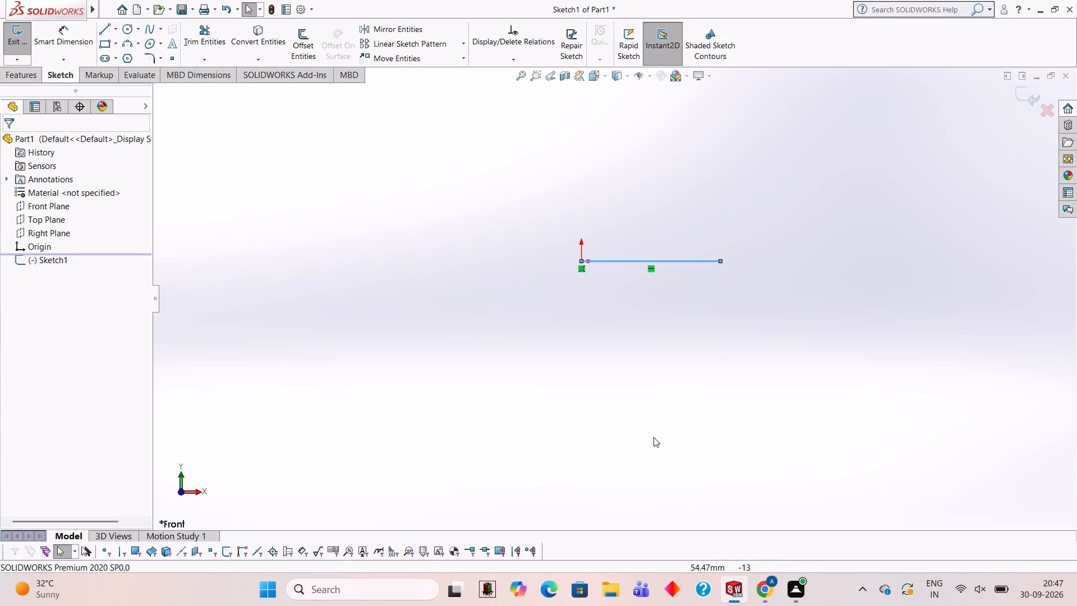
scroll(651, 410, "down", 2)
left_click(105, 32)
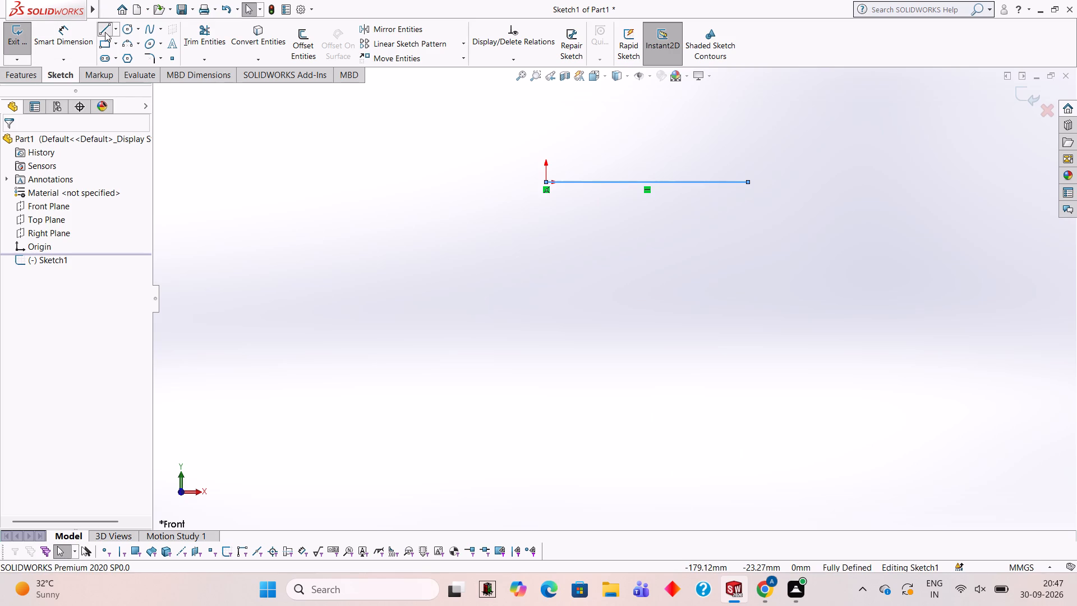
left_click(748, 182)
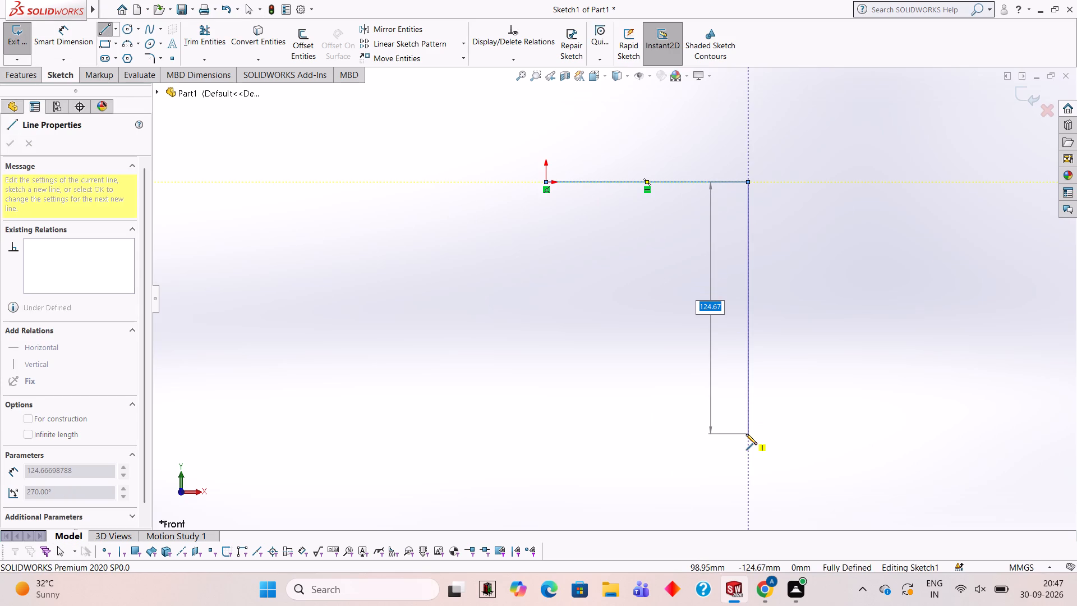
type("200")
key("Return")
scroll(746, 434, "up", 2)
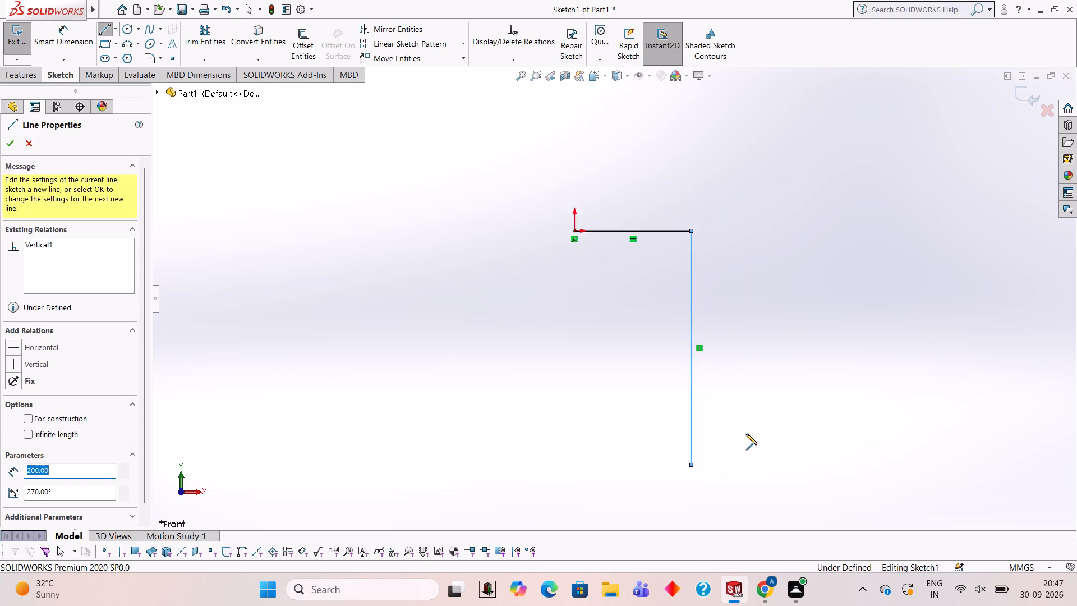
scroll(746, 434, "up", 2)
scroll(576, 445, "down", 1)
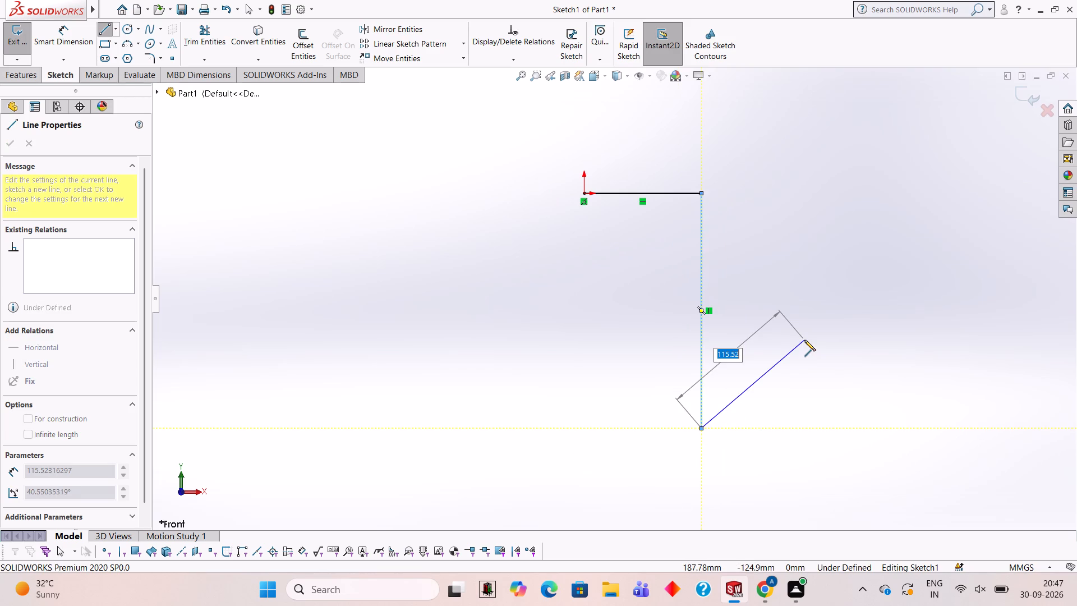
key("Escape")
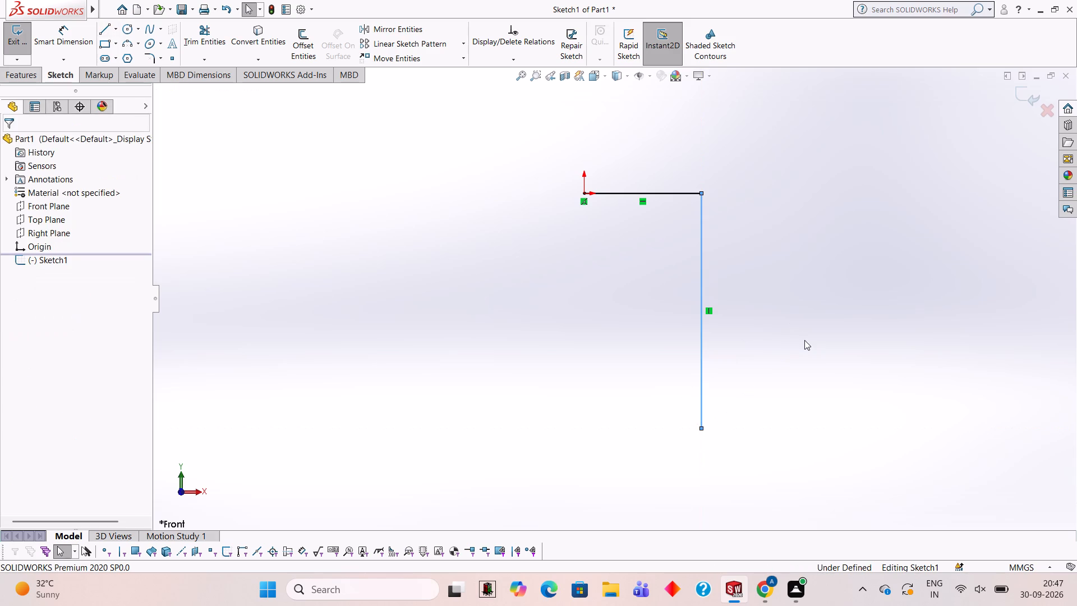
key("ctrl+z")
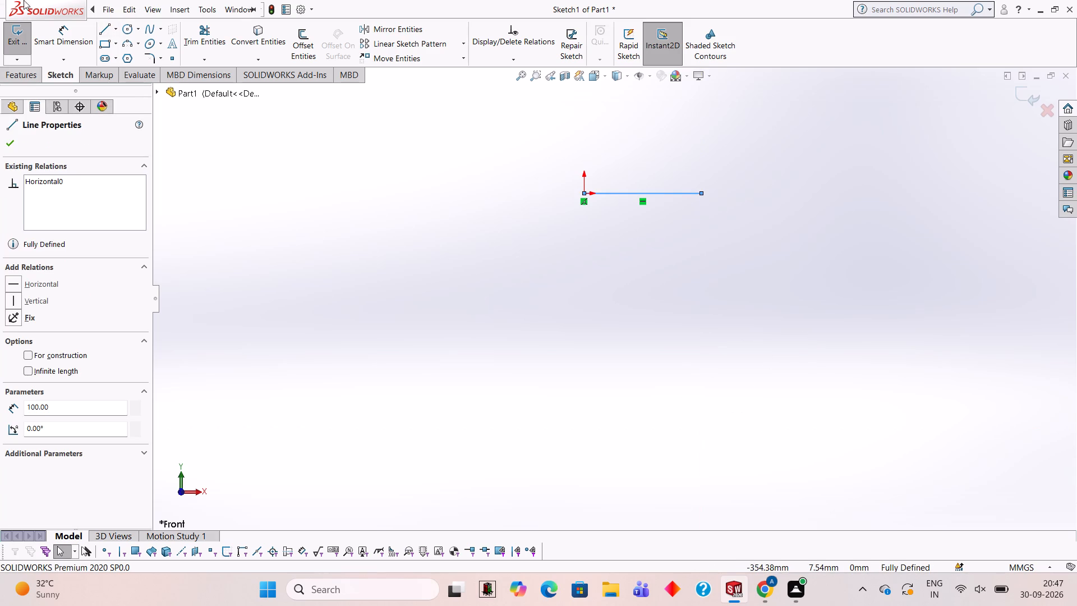
Close the profile down to the origin with 150 mm sides and an 80 mm wide, 16 mm high bottom notch between 10 mm feet.
left_click(102, 33)
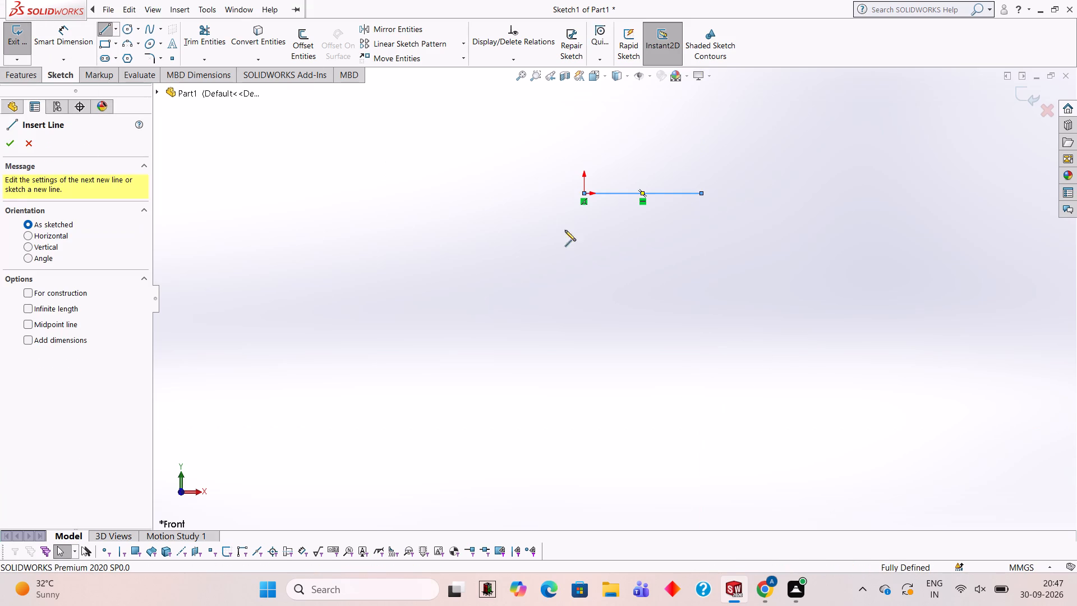
left_click(699, 191)
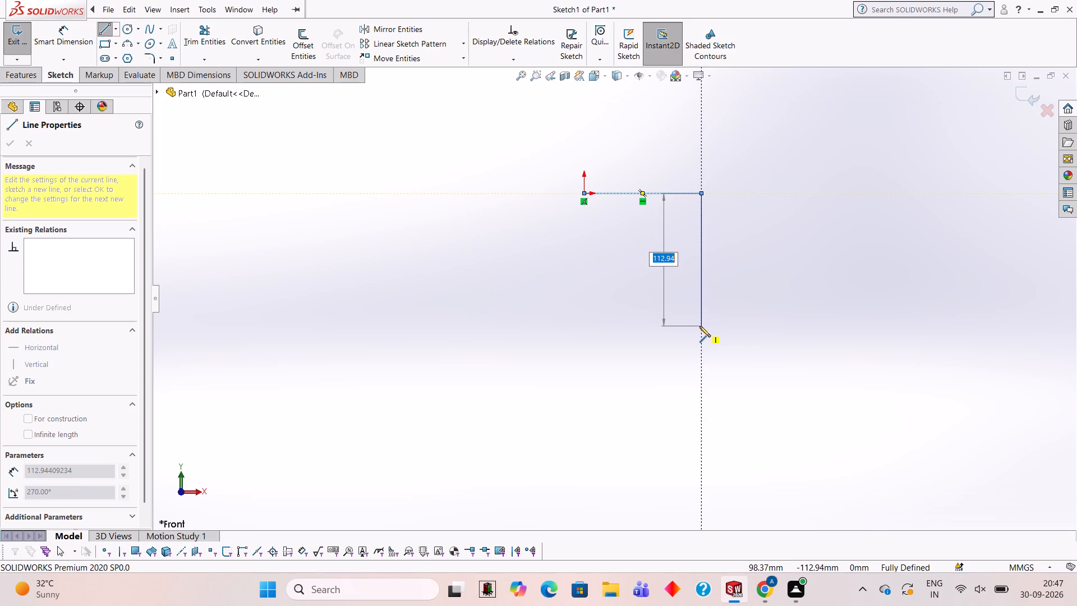
type("150")
key("Return")
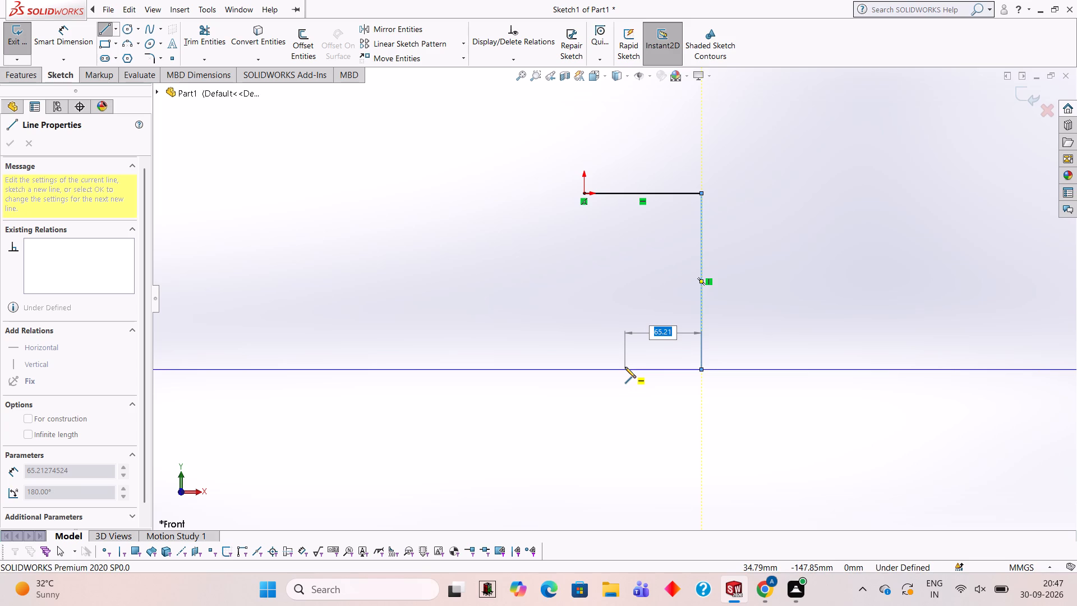
type("10")
key("Return")
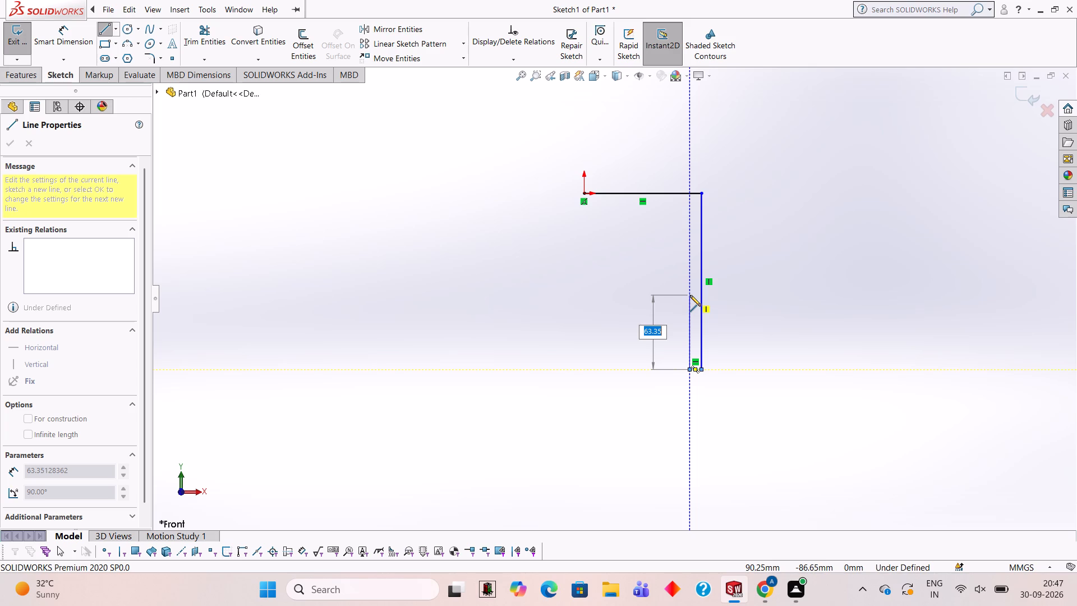
type("16")
key("Return")
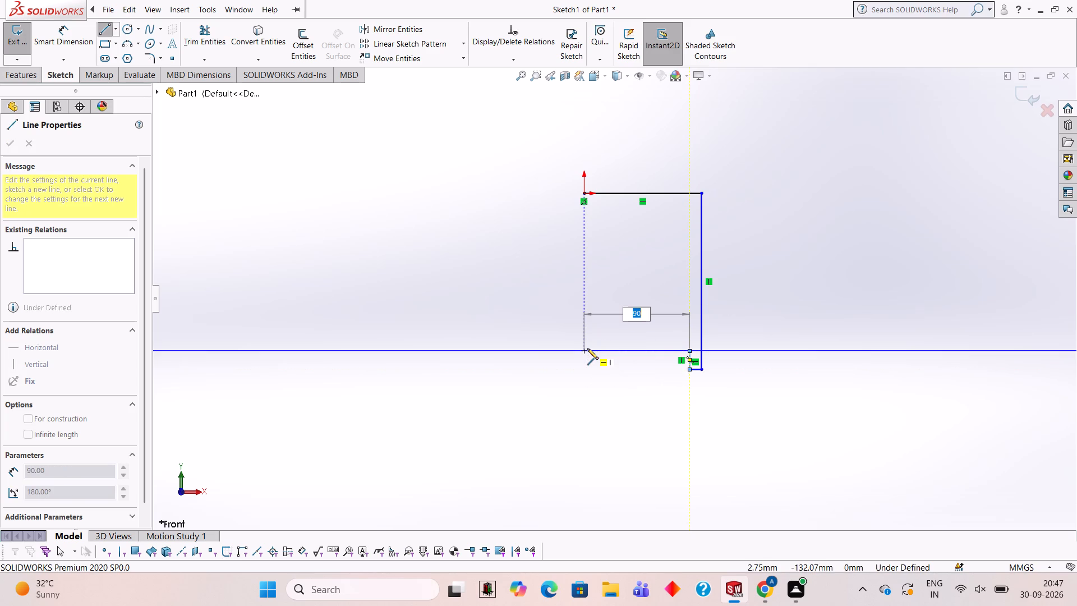
type("80")
key("Return")
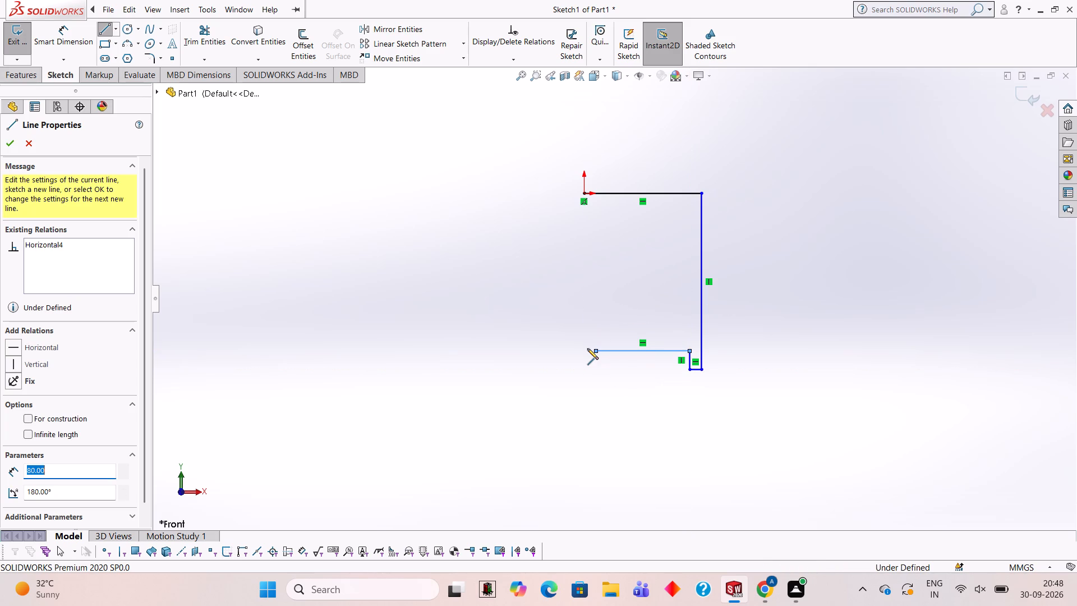
left_click(593, 373)
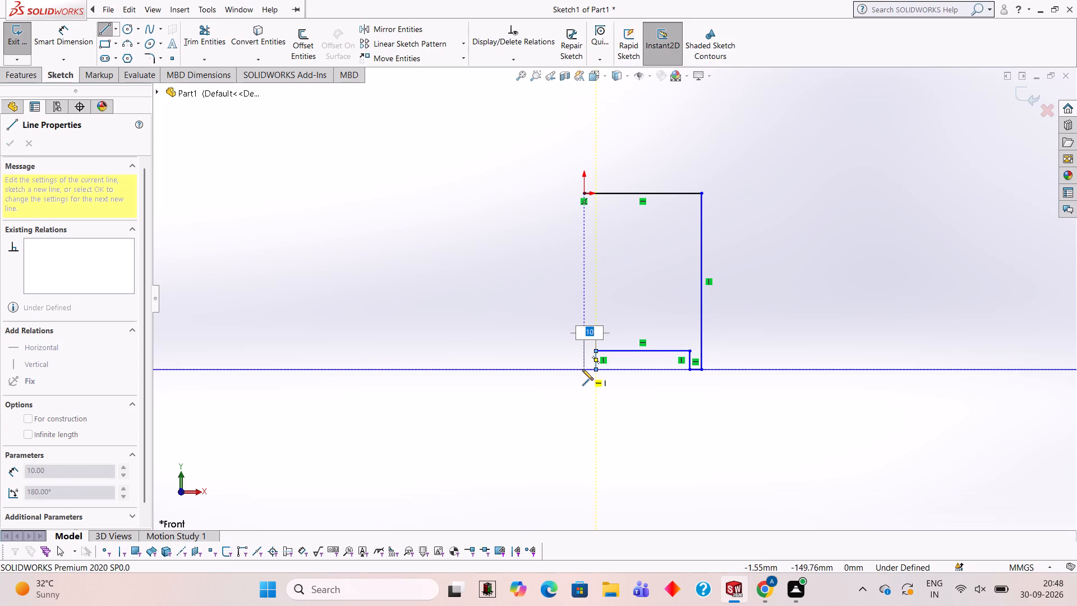
left_click(582, 369)
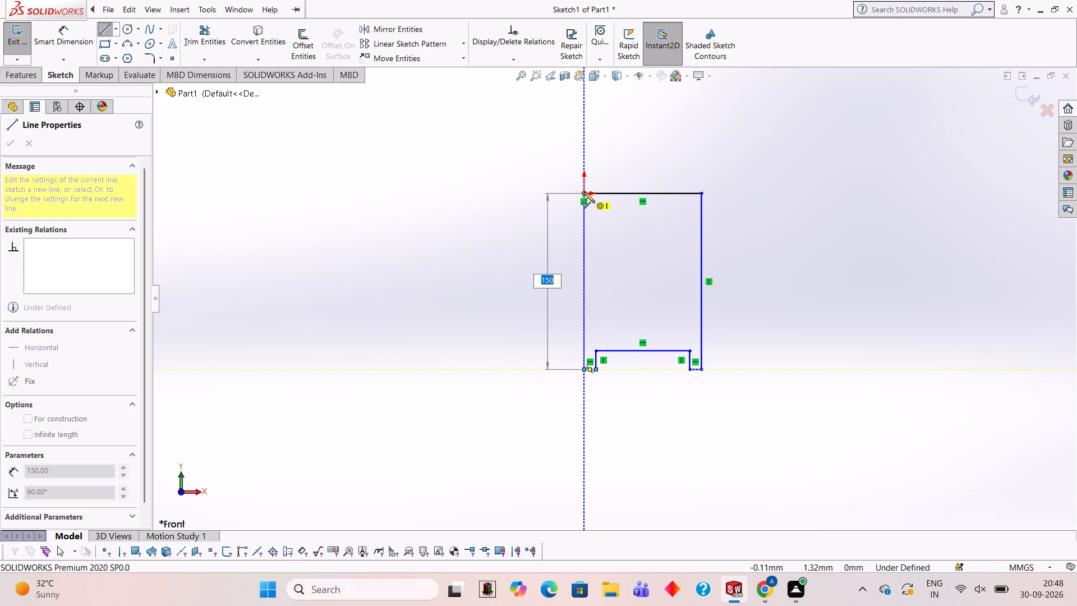
left_click(584, 192)
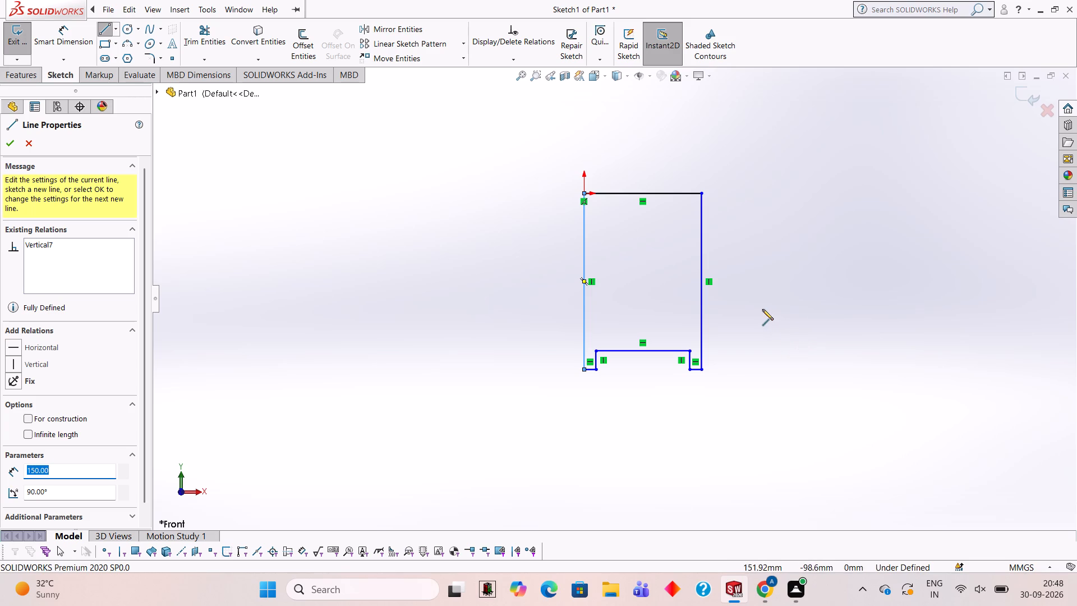
Extrude the closed notched profile as a boss with a blind depth of 20 mm.
left_click(19, 75)
left_click(31, 37)
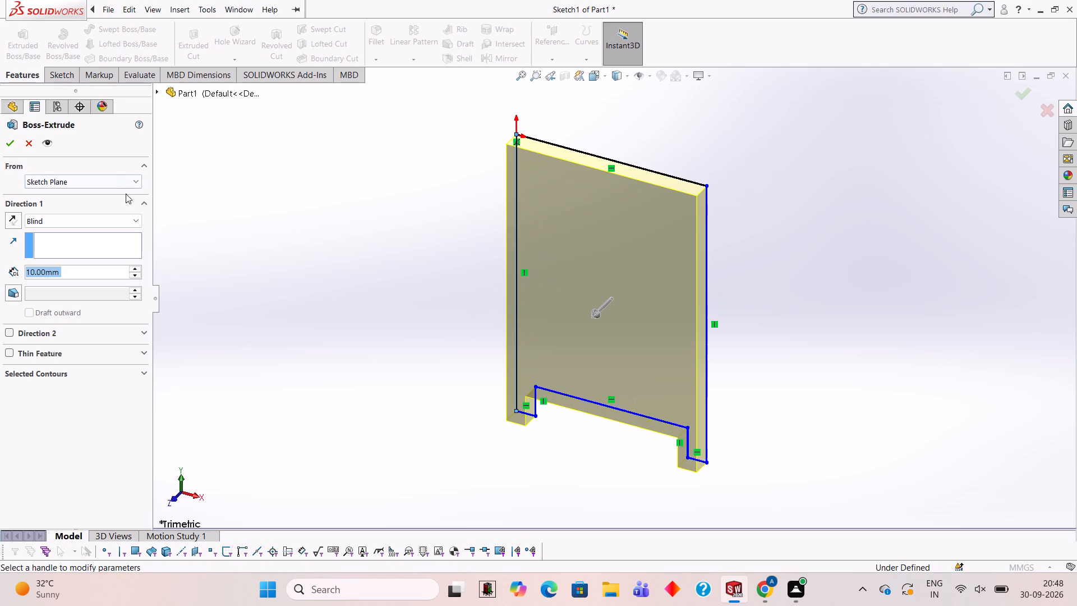
type("20")
key("Return")
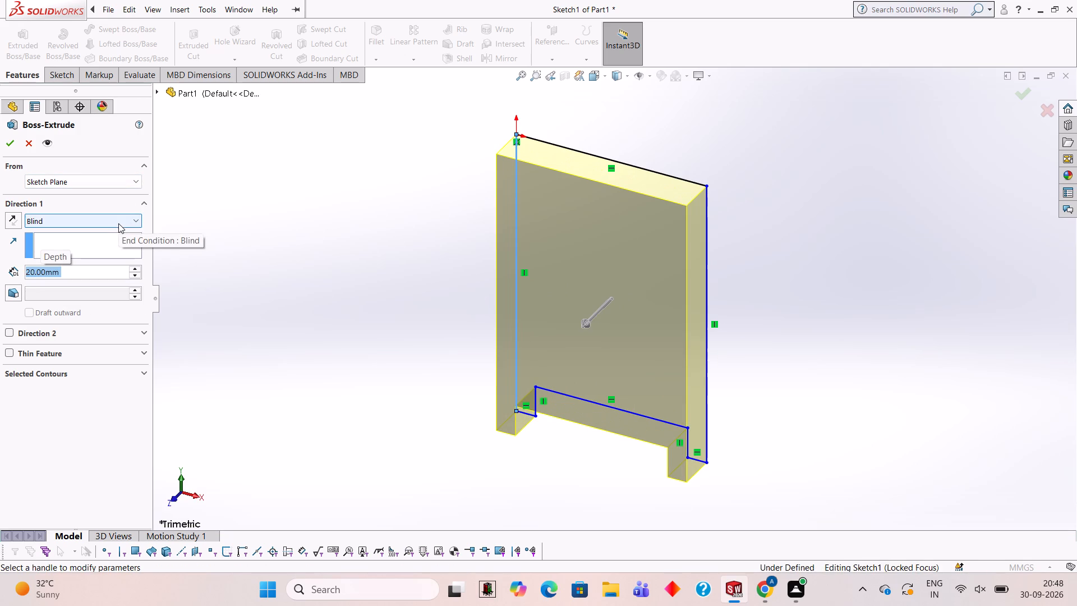
left_click(12, 139)
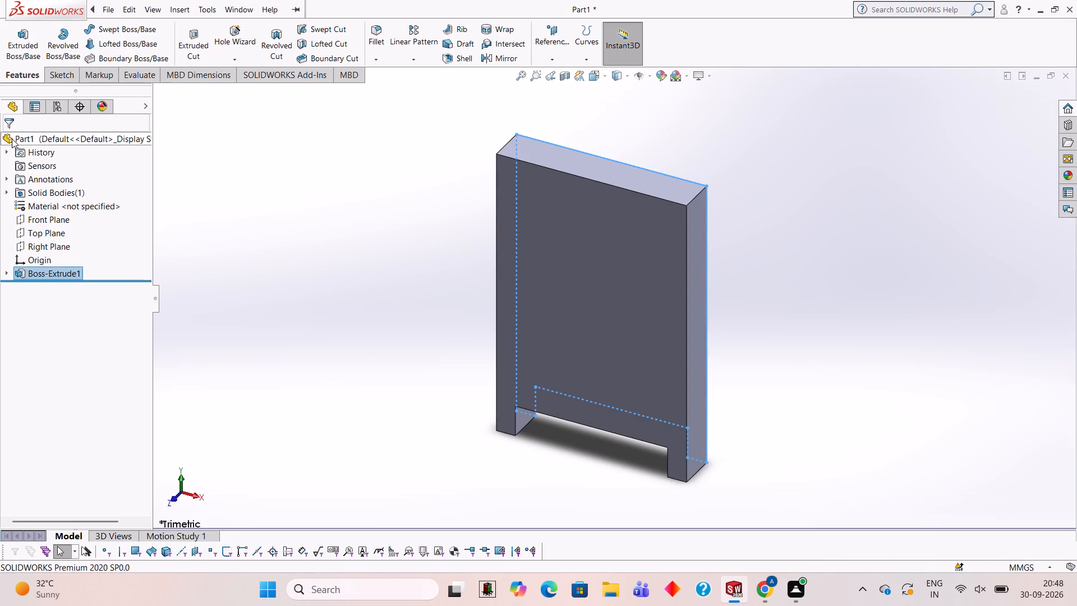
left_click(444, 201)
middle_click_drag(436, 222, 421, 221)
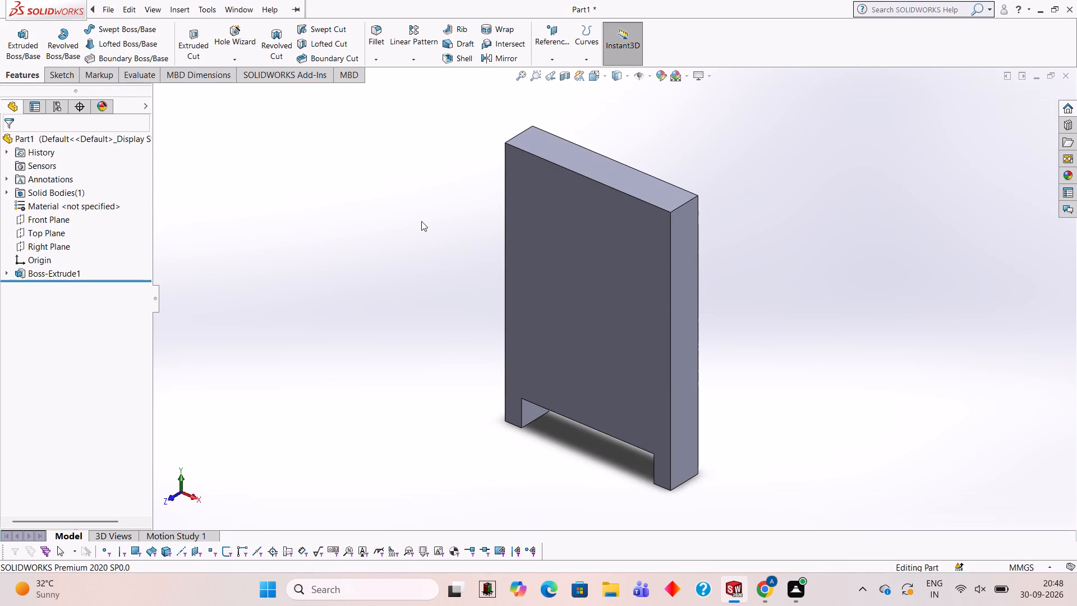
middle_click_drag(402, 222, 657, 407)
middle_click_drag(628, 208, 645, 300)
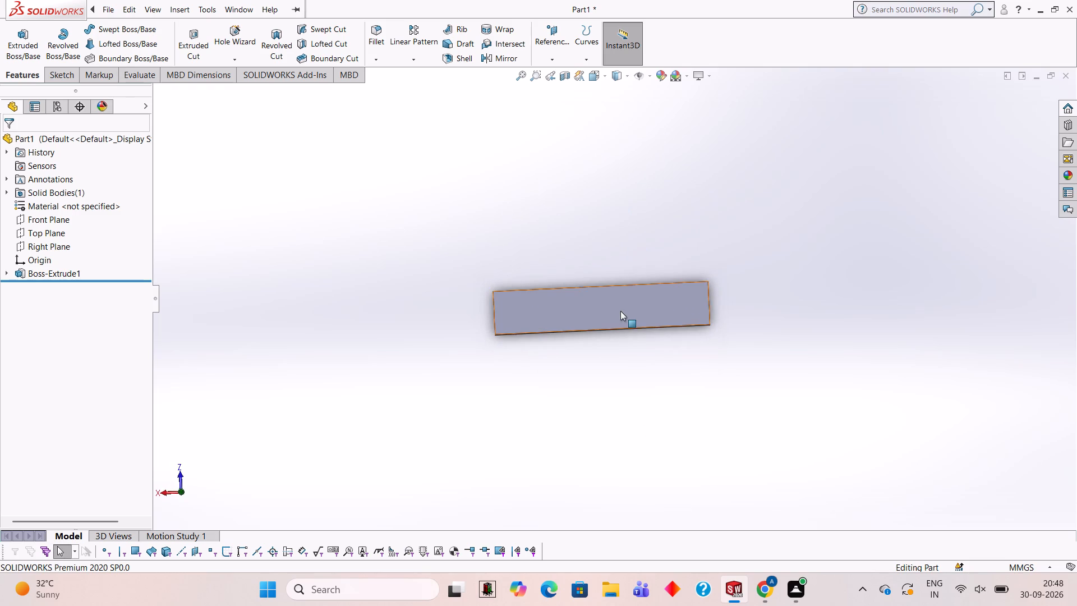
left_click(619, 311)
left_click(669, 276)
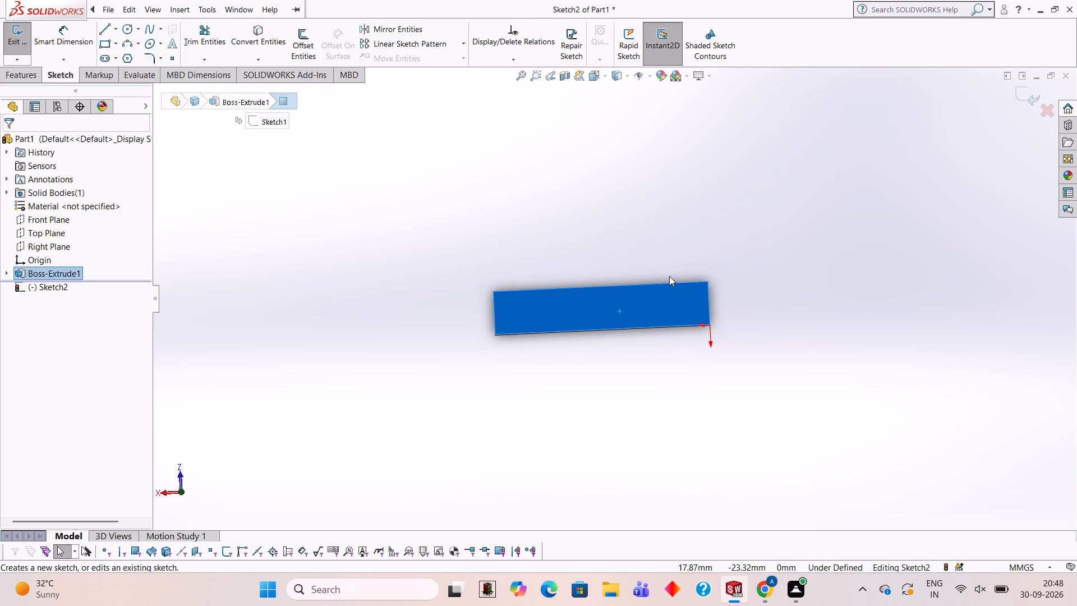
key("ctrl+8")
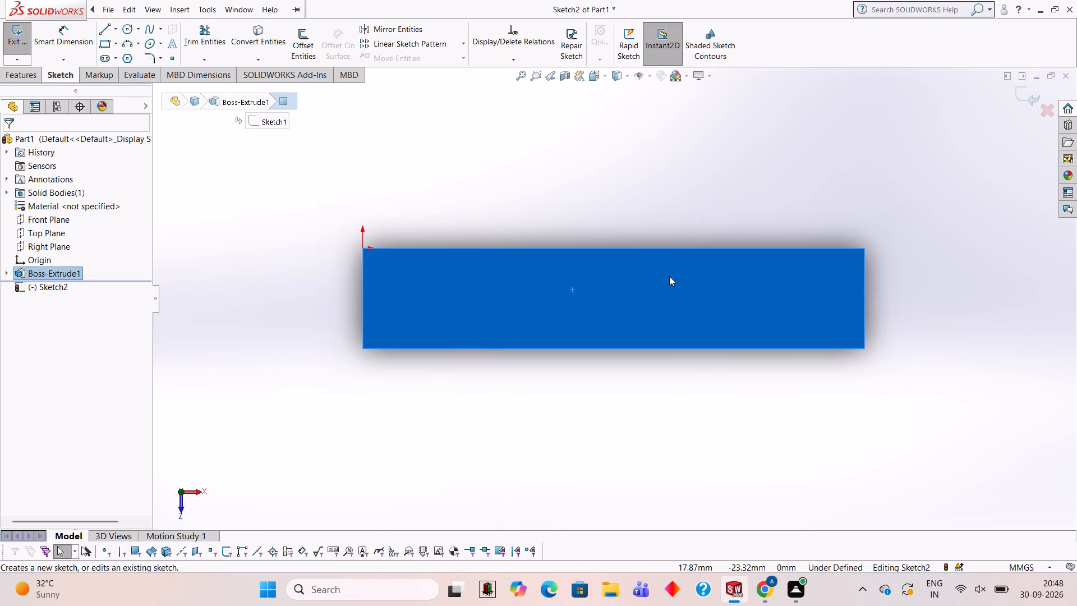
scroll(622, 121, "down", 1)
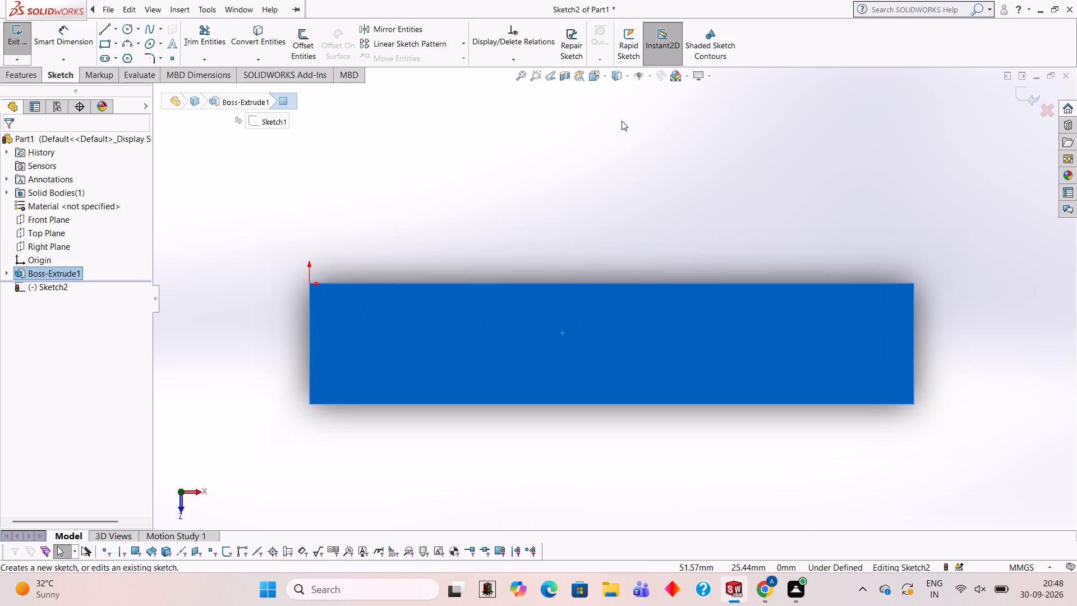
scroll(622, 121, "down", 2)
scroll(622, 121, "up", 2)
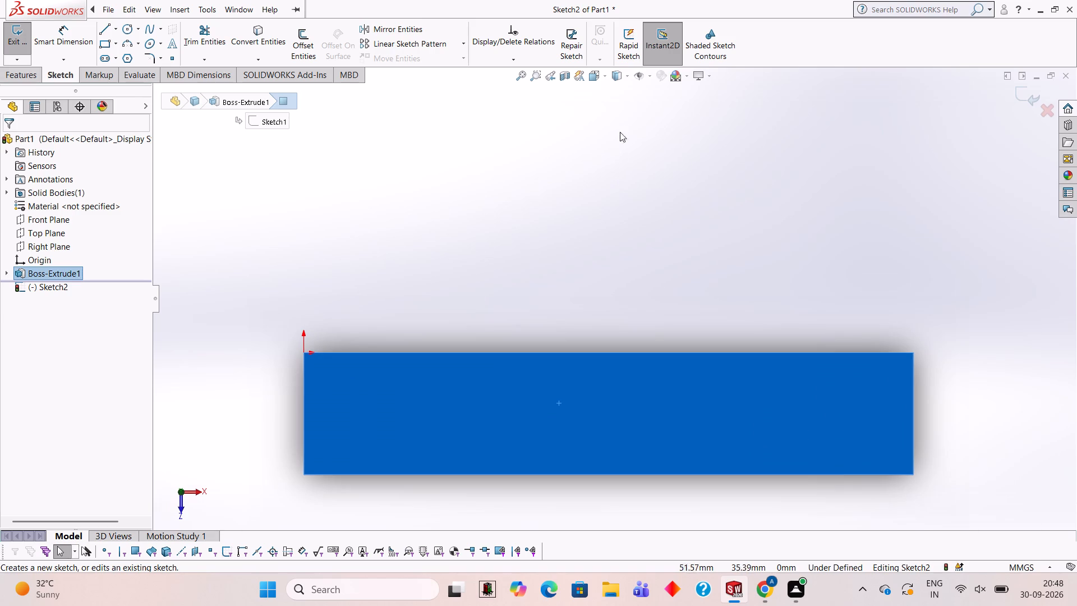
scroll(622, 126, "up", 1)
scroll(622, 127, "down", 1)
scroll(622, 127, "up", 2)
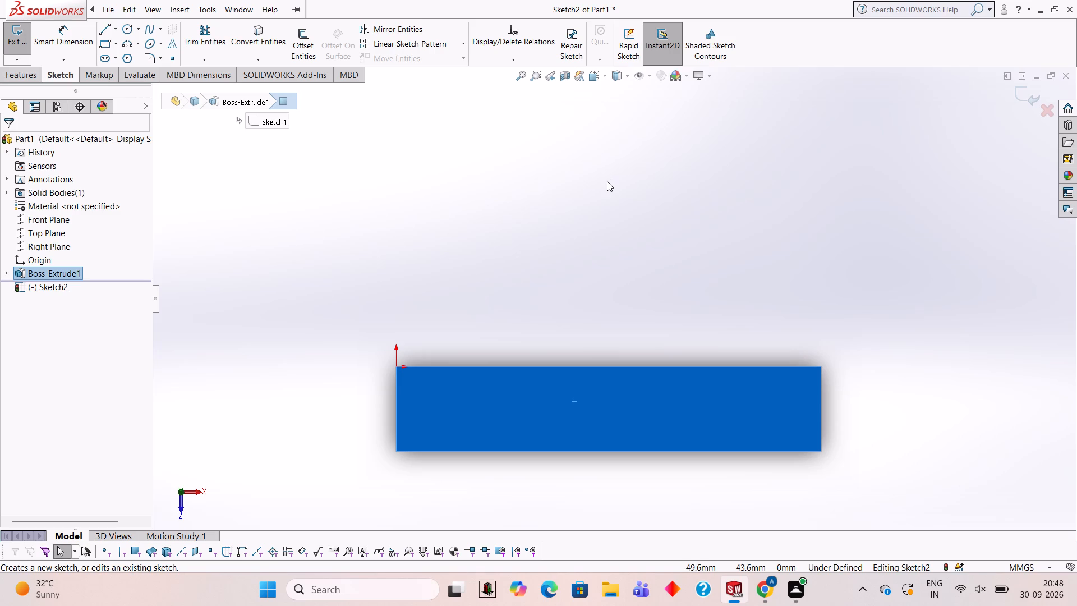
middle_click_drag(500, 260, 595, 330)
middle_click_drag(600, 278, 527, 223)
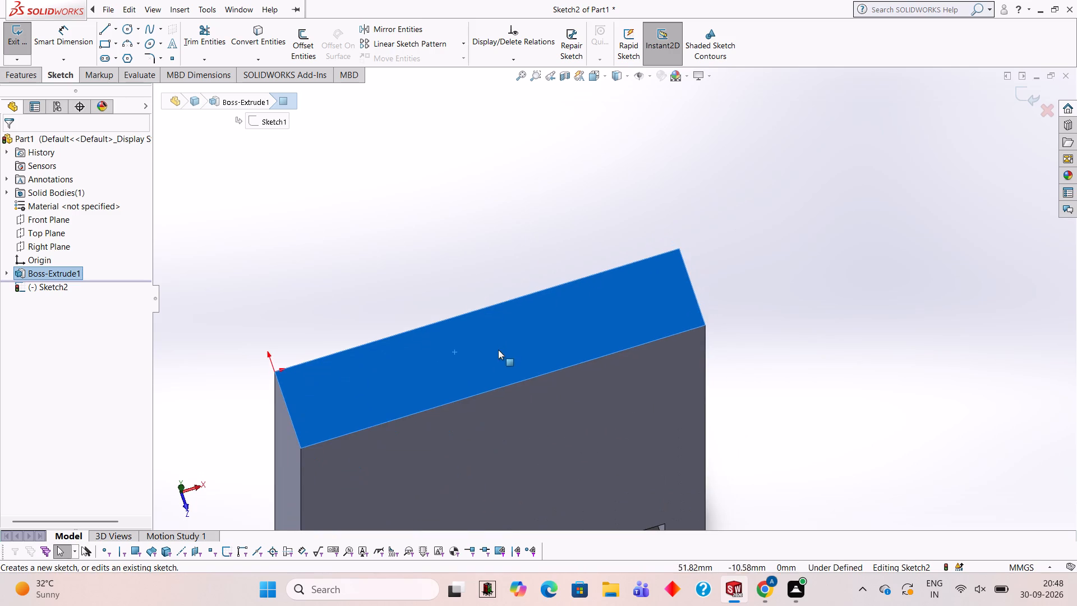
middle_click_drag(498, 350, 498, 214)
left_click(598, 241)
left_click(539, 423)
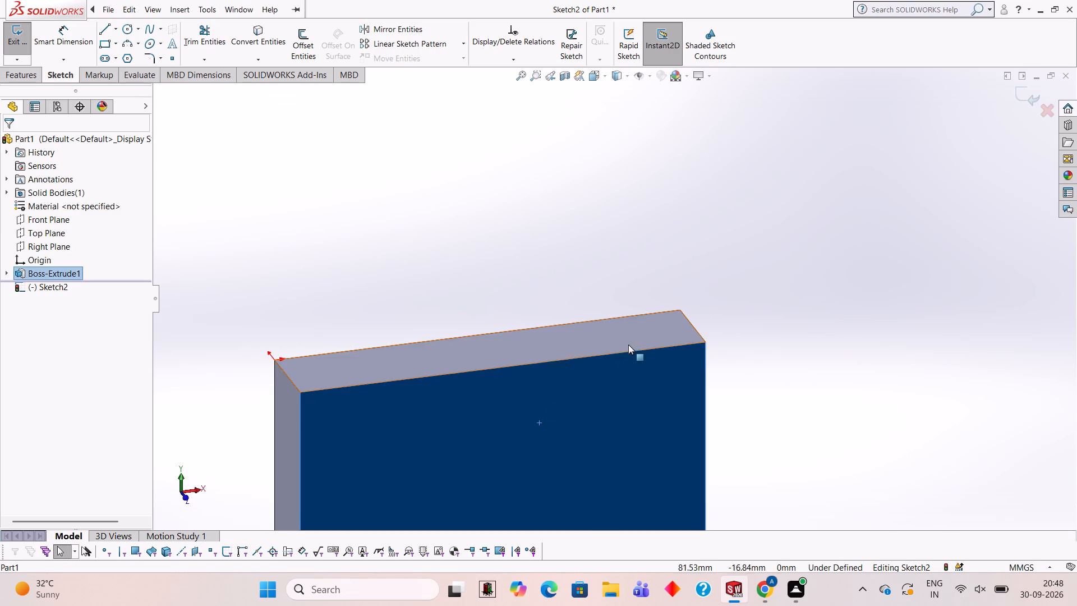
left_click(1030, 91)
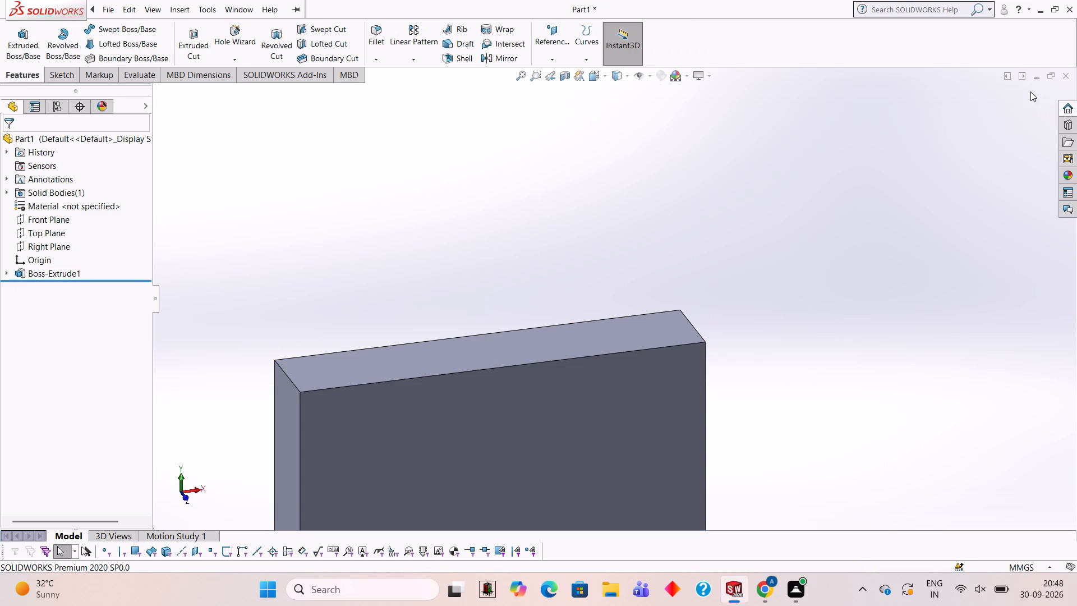
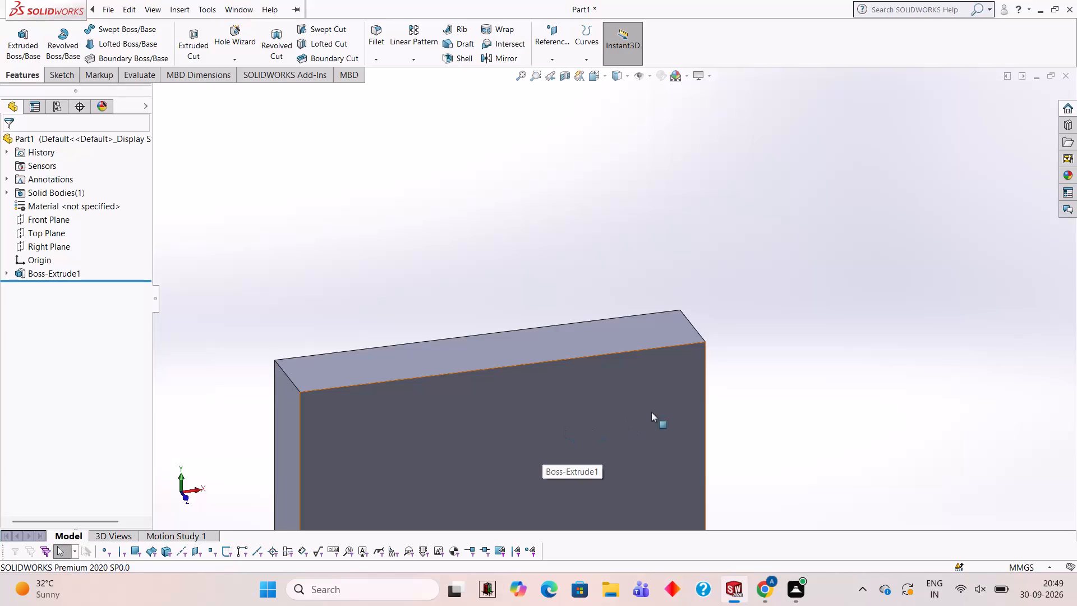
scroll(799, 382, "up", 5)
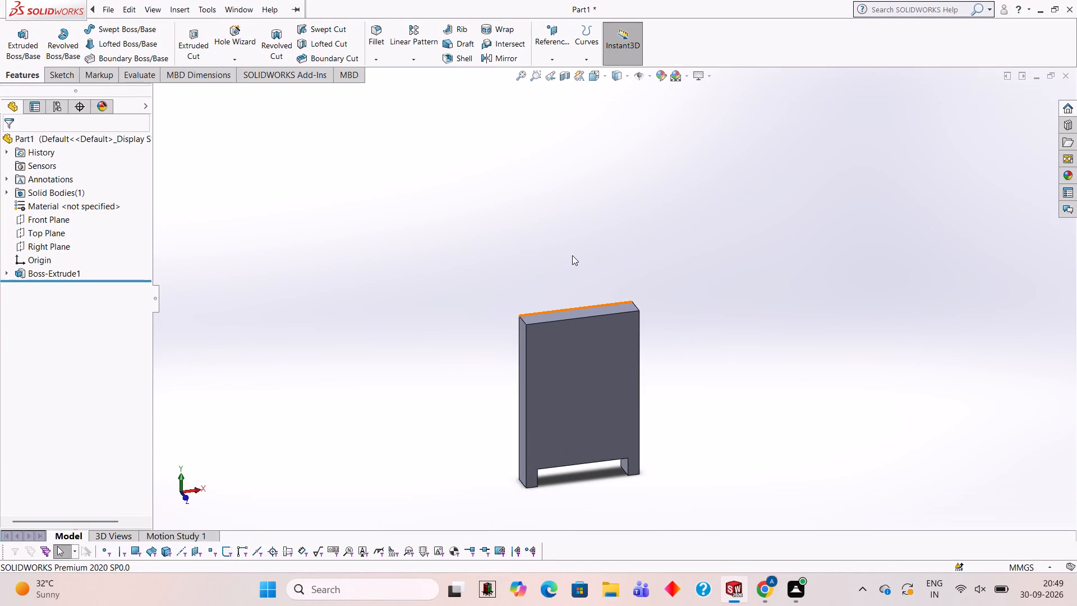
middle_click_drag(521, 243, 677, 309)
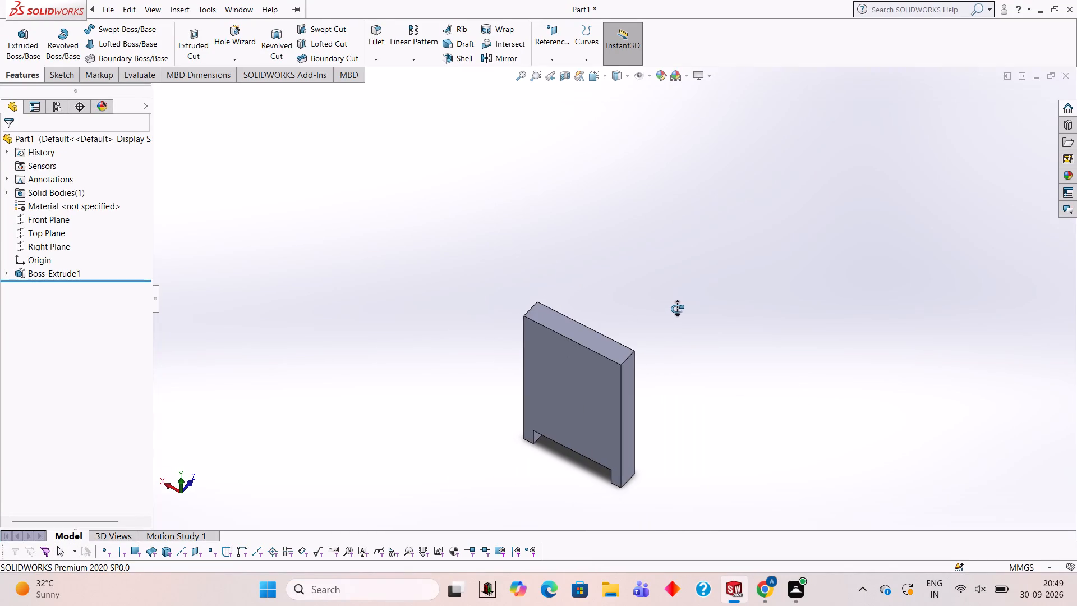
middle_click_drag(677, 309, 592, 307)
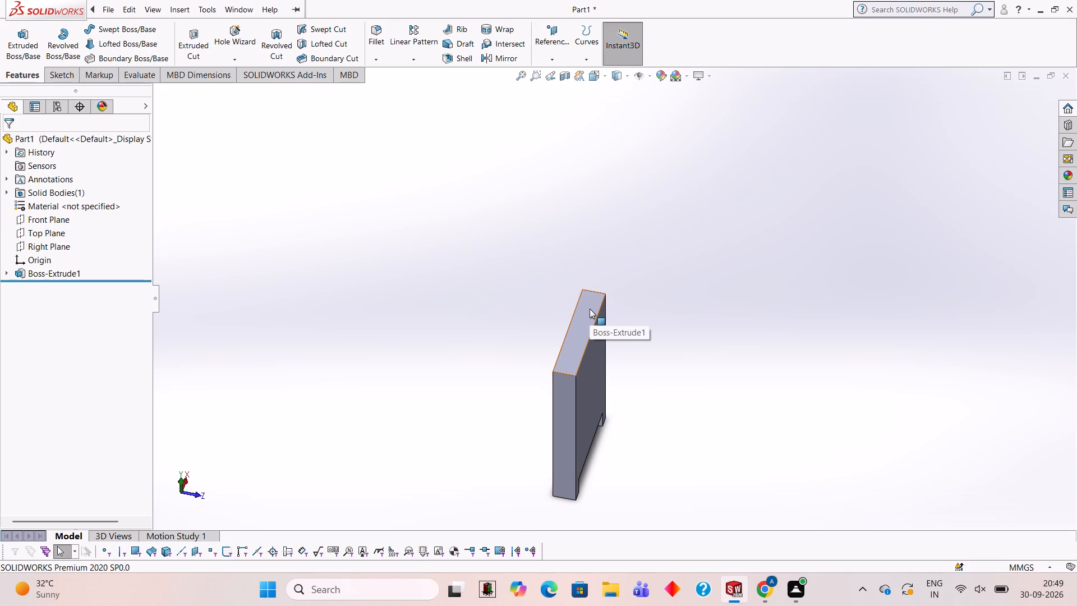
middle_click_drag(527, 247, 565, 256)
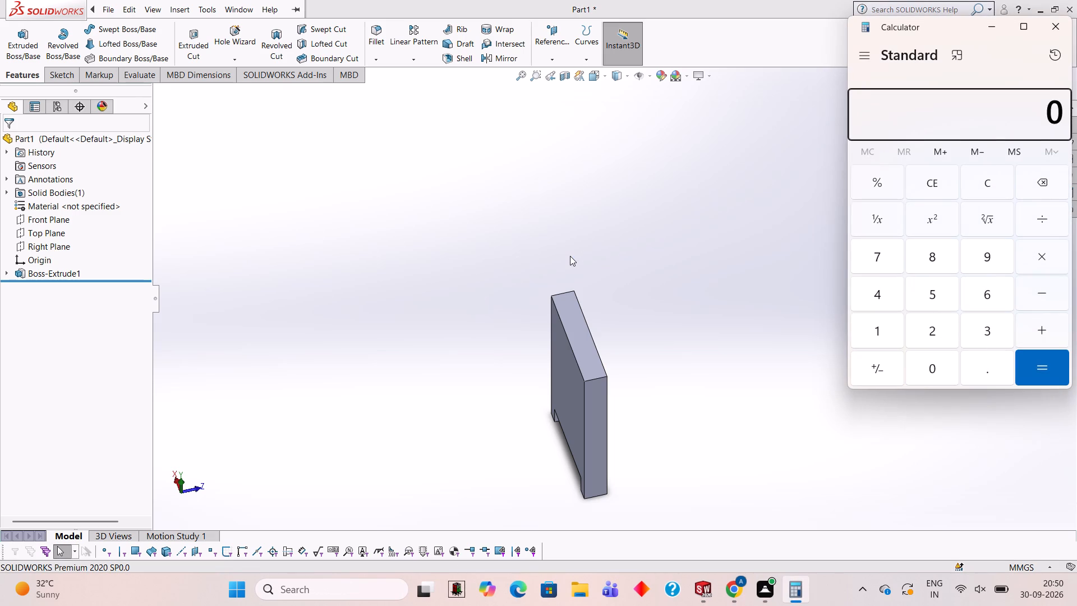
Switch to Calculator, compute 112 minus 20, and close it to return to the part.
type("112-20")
key("Return")
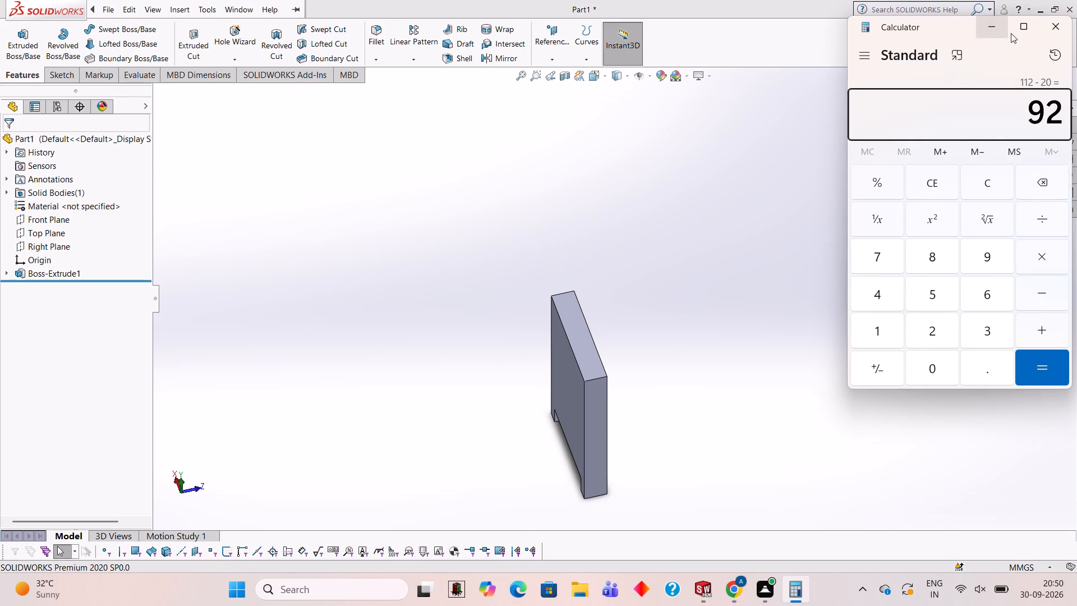
left_click(1064, 27)
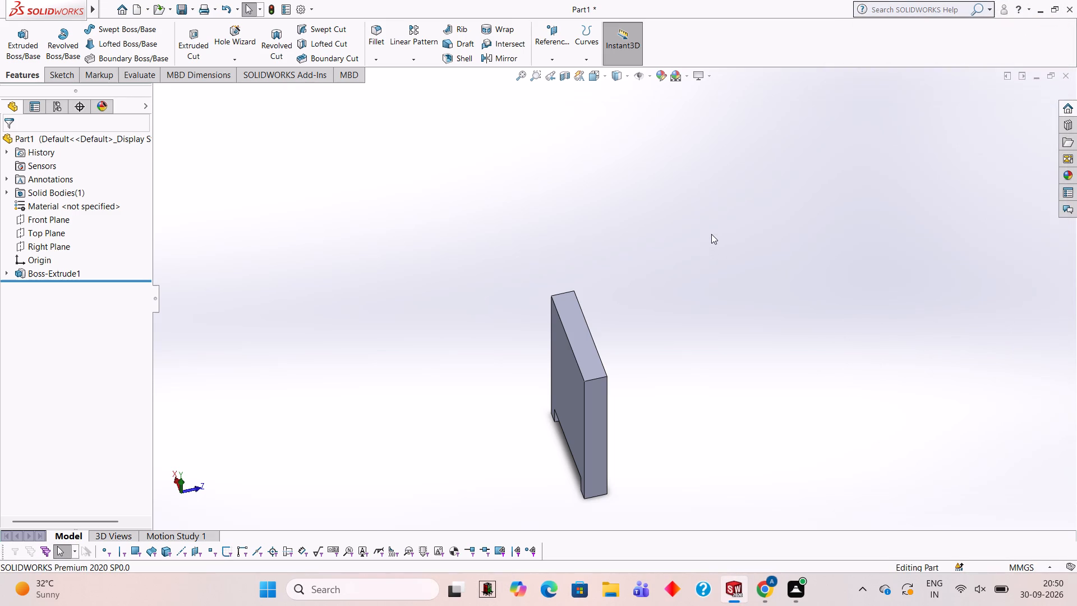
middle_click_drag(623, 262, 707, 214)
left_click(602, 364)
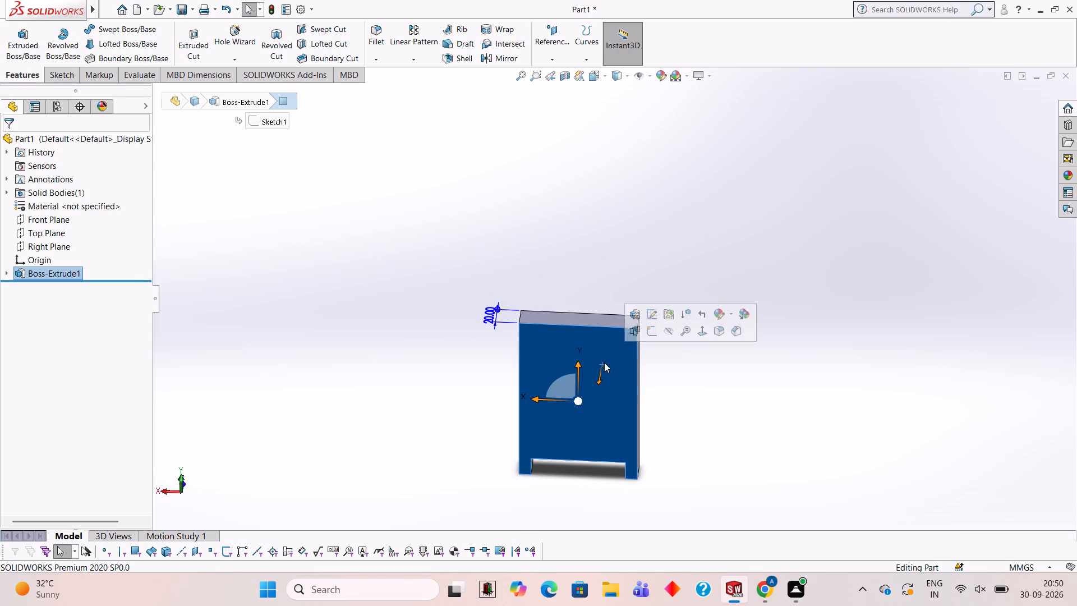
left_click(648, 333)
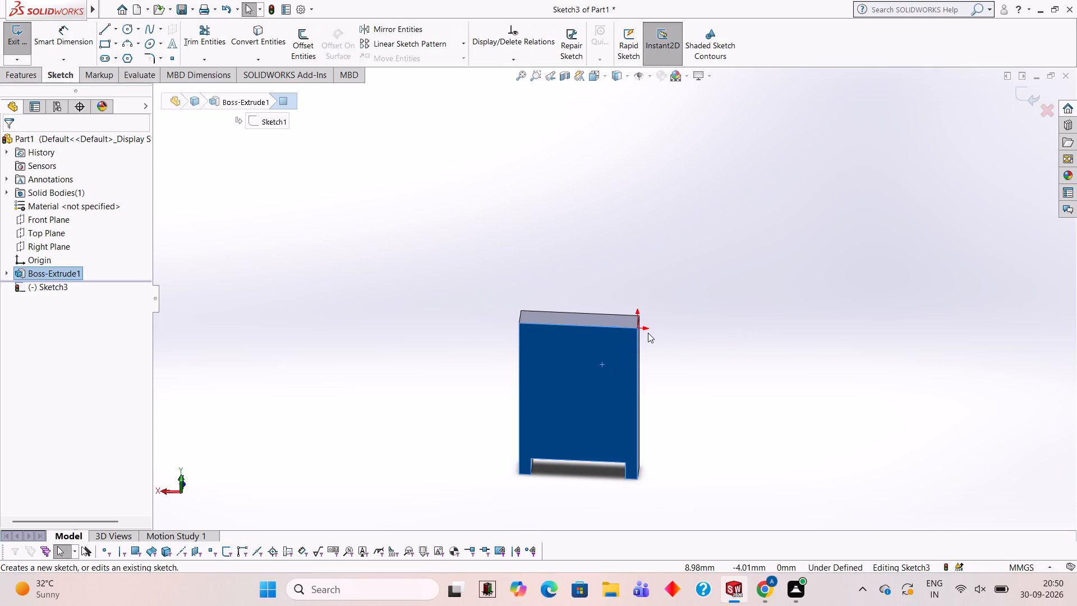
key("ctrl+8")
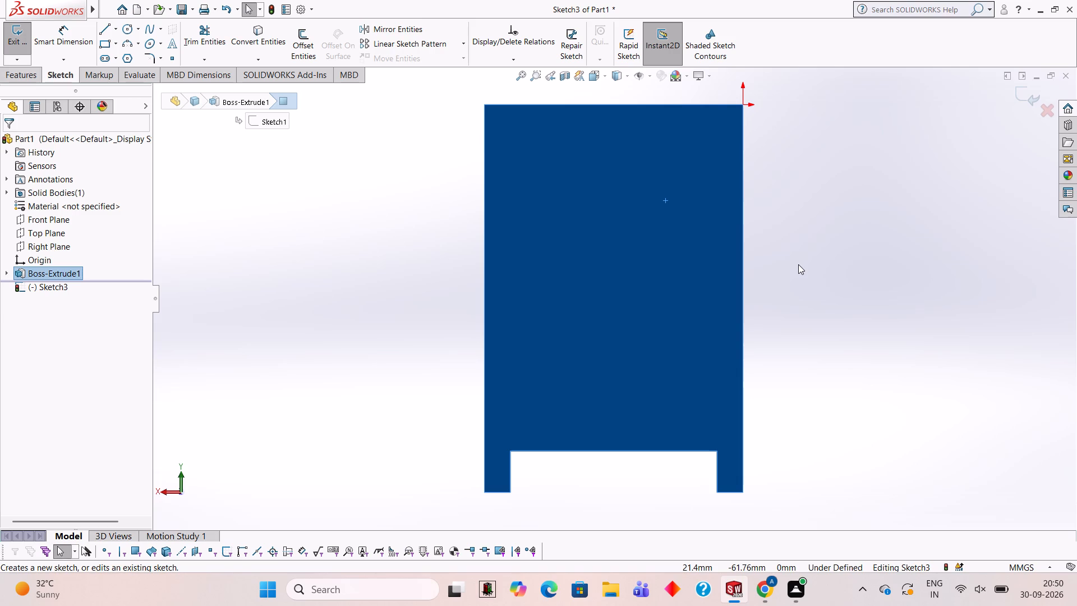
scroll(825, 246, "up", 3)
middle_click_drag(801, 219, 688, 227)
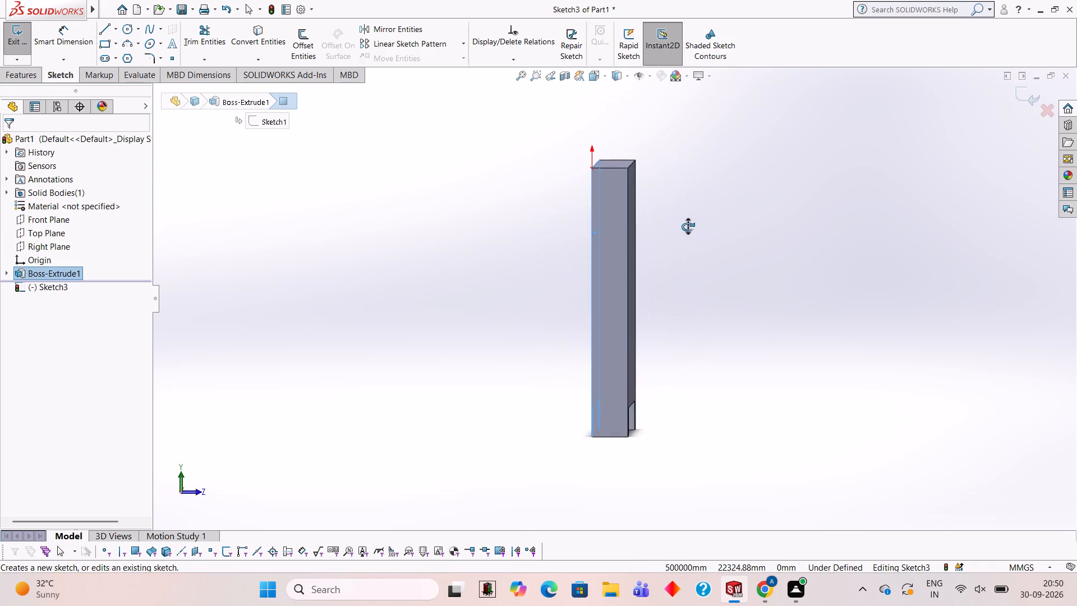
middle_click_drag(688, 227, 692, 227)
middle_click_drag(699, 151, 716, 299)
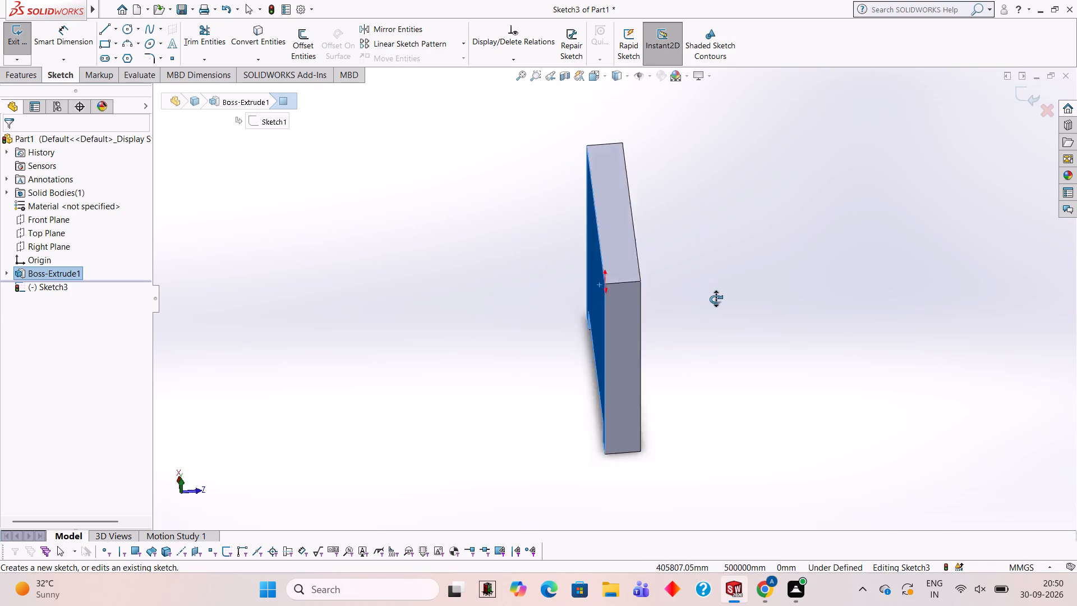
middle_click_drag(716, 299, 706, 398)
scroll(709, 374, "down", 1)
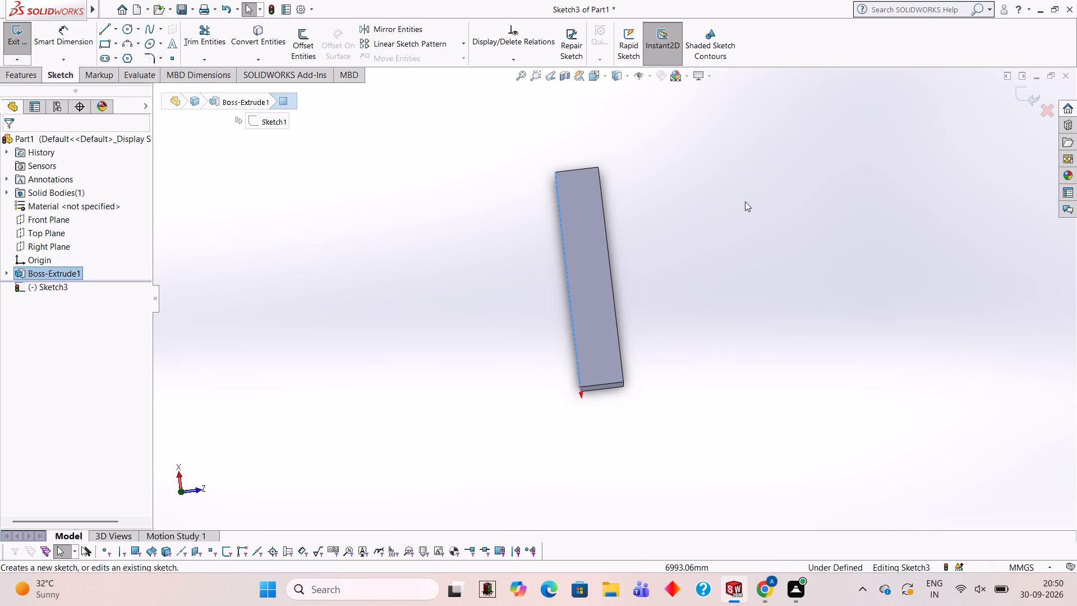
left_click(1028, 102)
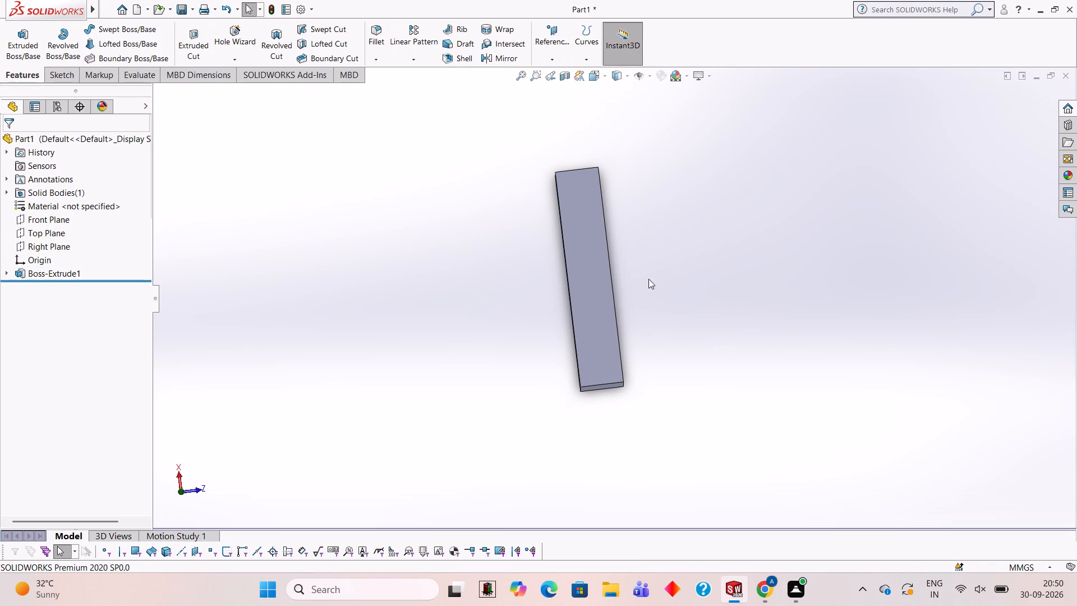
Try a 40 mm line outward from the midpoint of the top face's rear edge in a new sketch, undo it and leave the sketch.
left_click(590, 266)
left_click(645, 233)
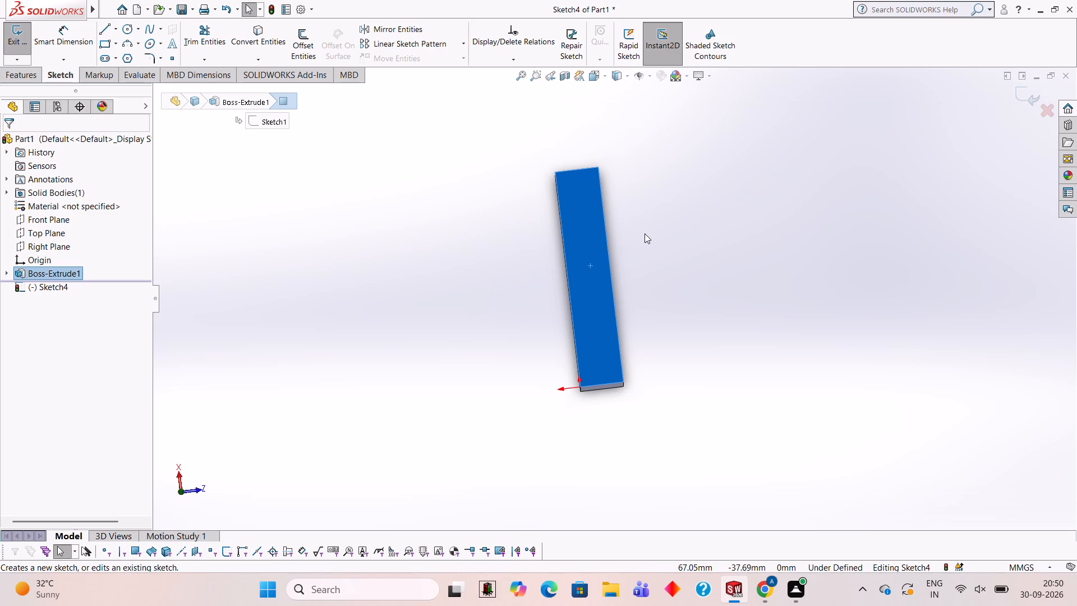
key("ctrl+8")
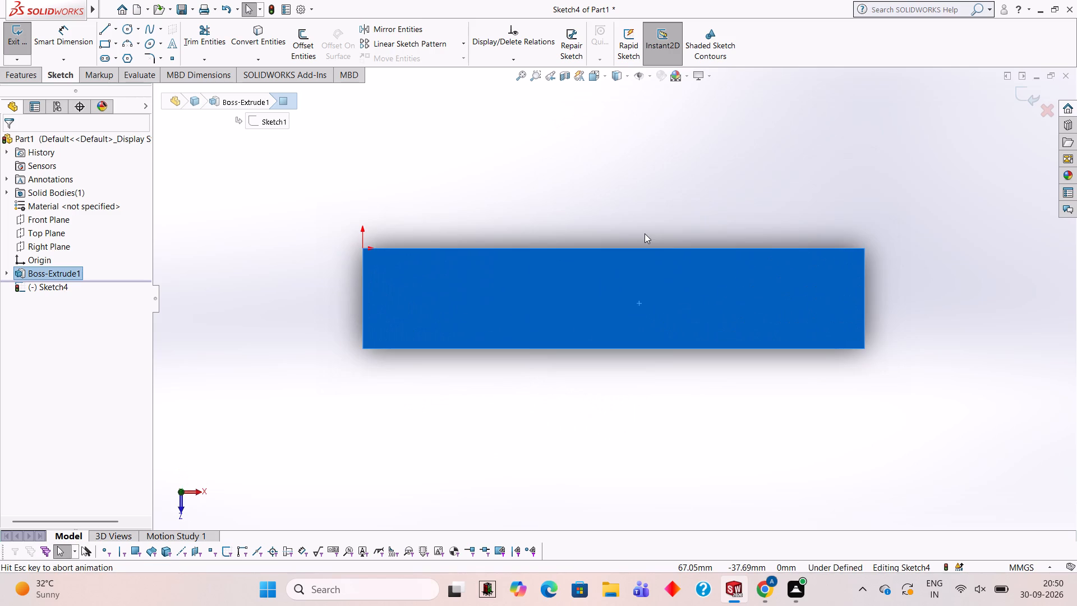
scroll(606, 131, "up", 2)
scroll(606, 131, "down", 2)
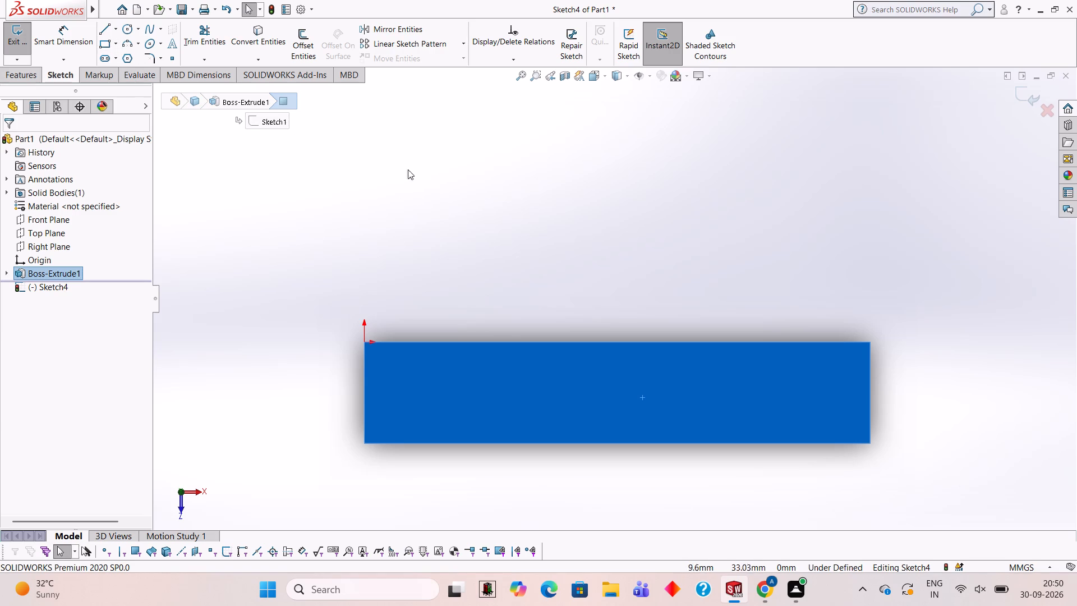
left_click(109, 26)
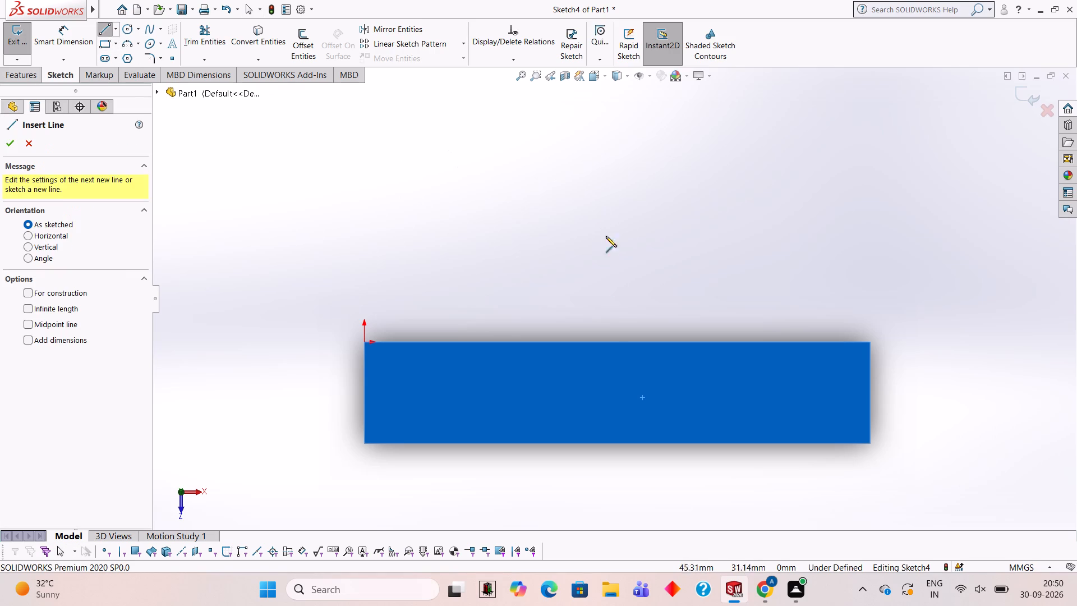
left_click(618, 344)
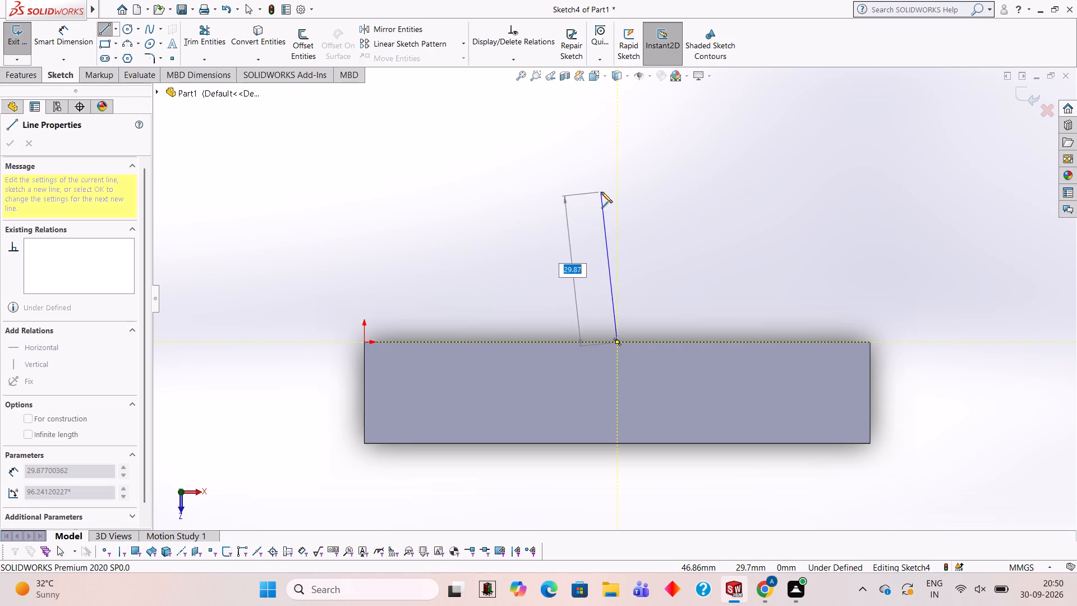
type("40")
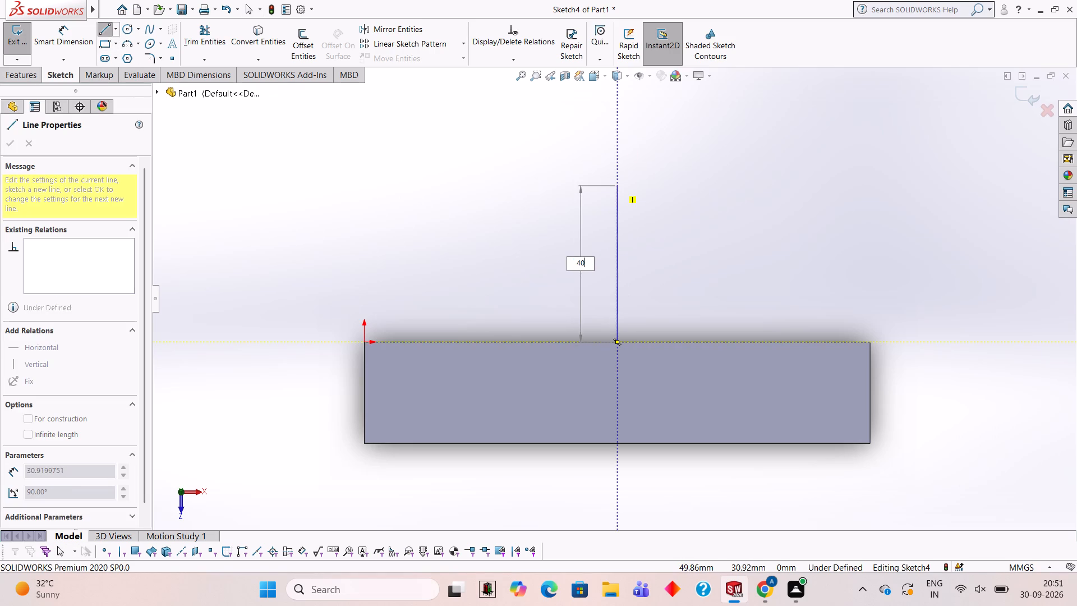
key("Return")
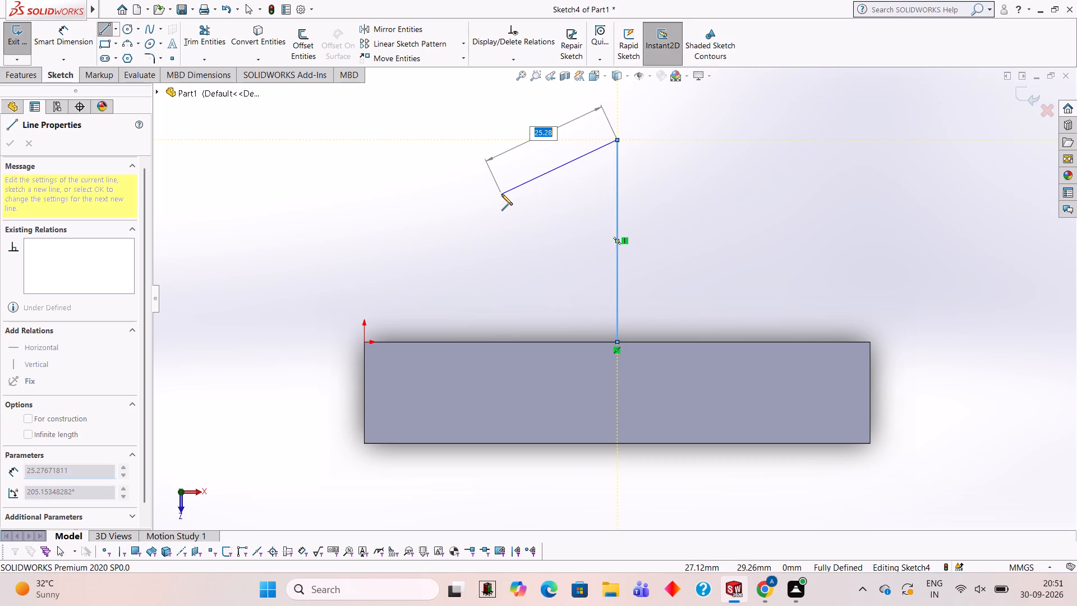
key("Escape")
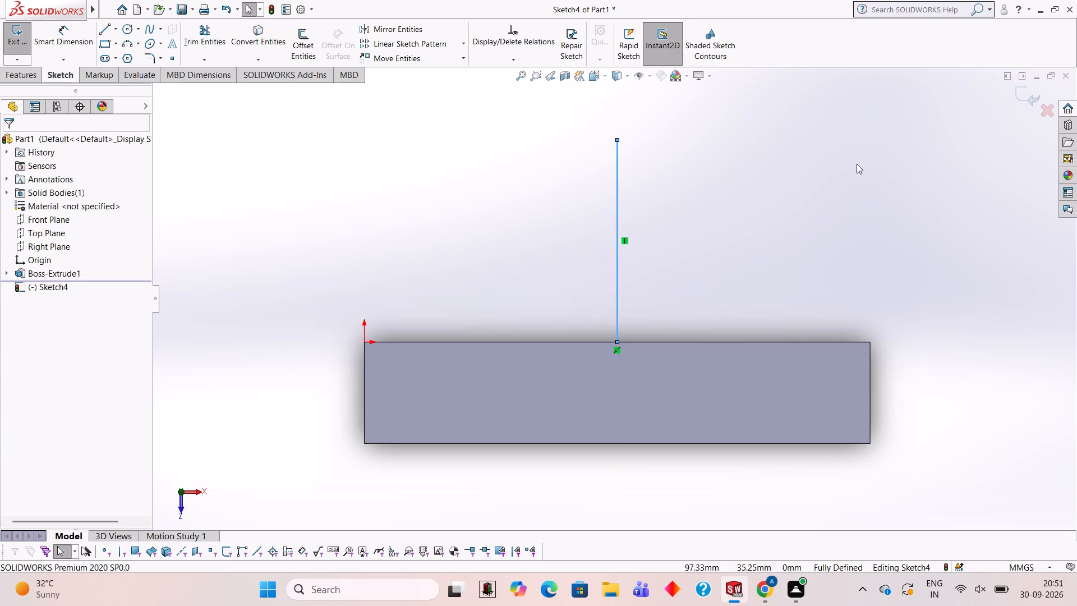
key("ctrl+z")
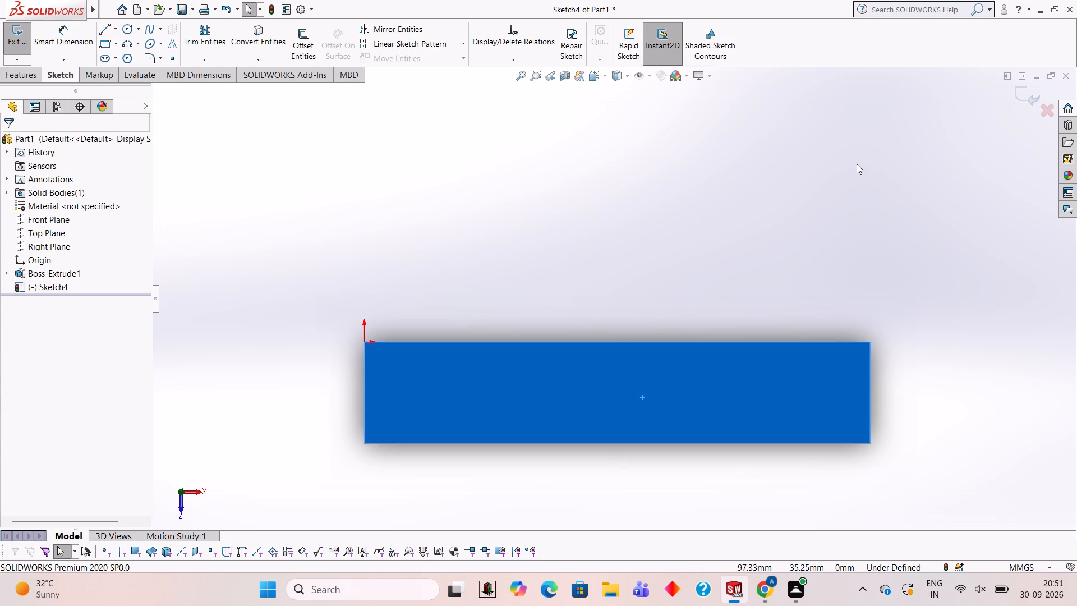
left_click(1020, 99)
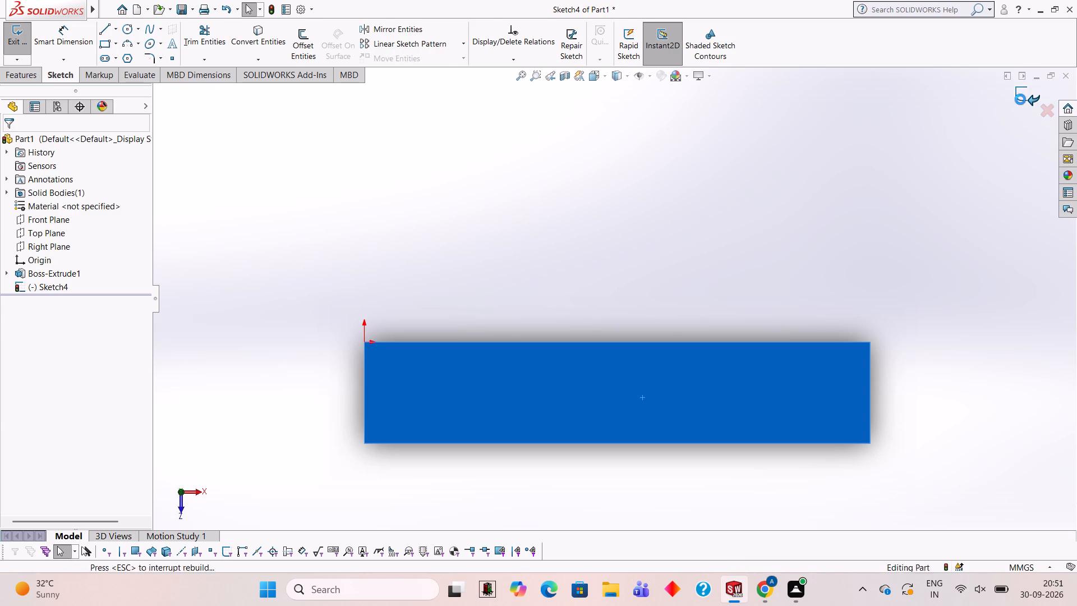
Start a new sketch on the plate's large rear face, with the view normal to it.
middle_click_drag(684, 270, 799, 250)
middle_click_drag(610, 268, 711, 214)
left_click(662, 355)
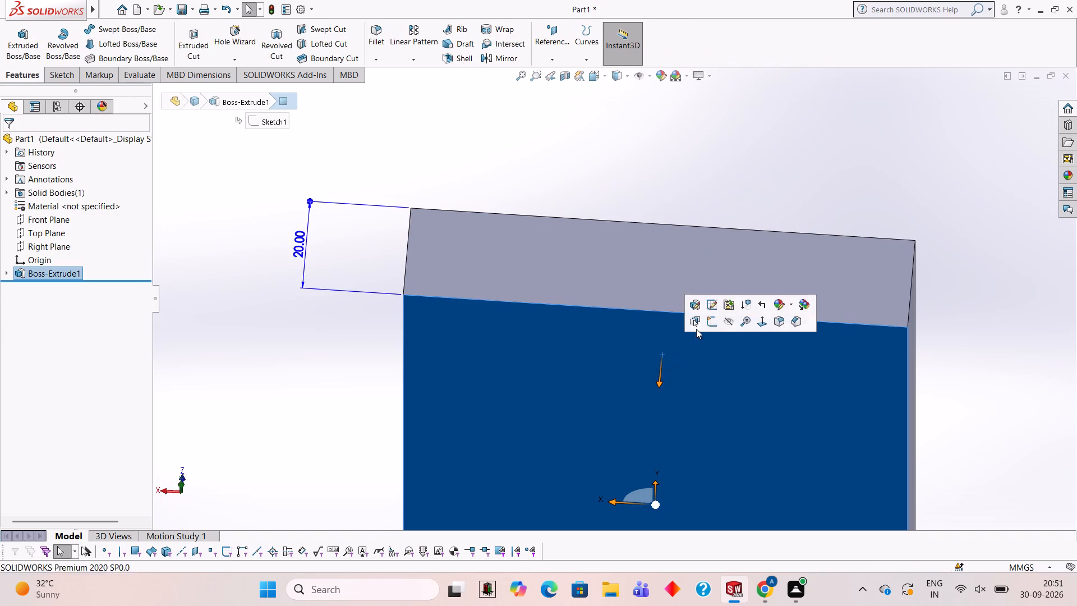
left_click(713, 323)
key("ctrl+8")
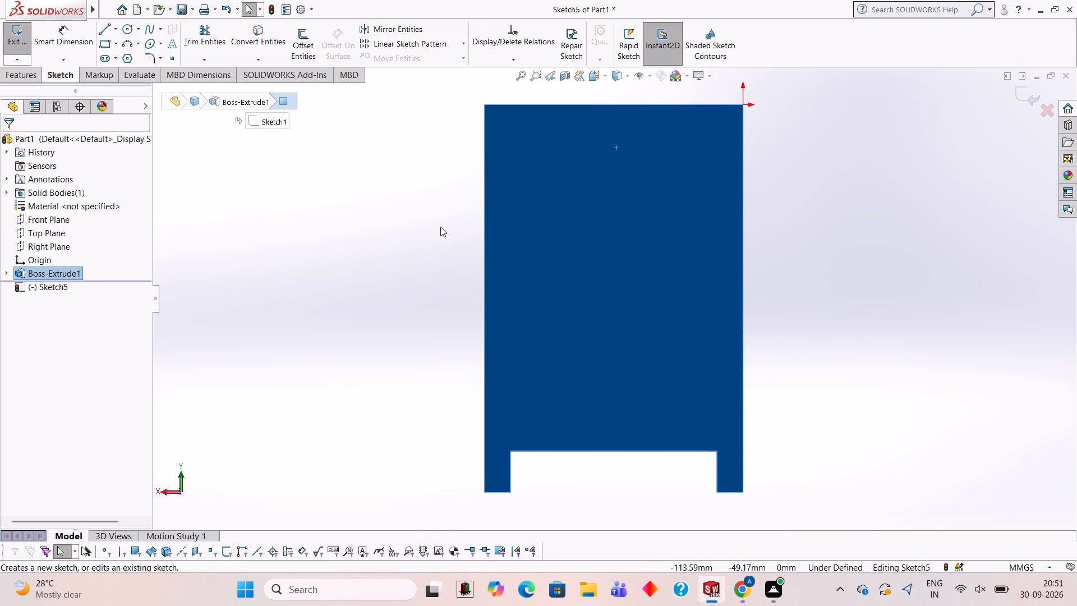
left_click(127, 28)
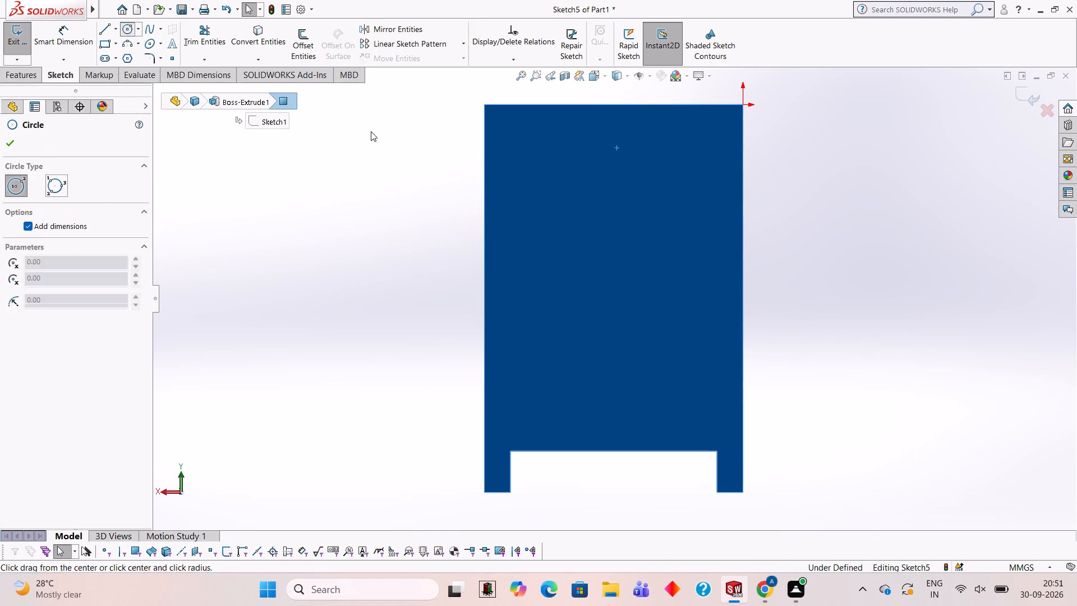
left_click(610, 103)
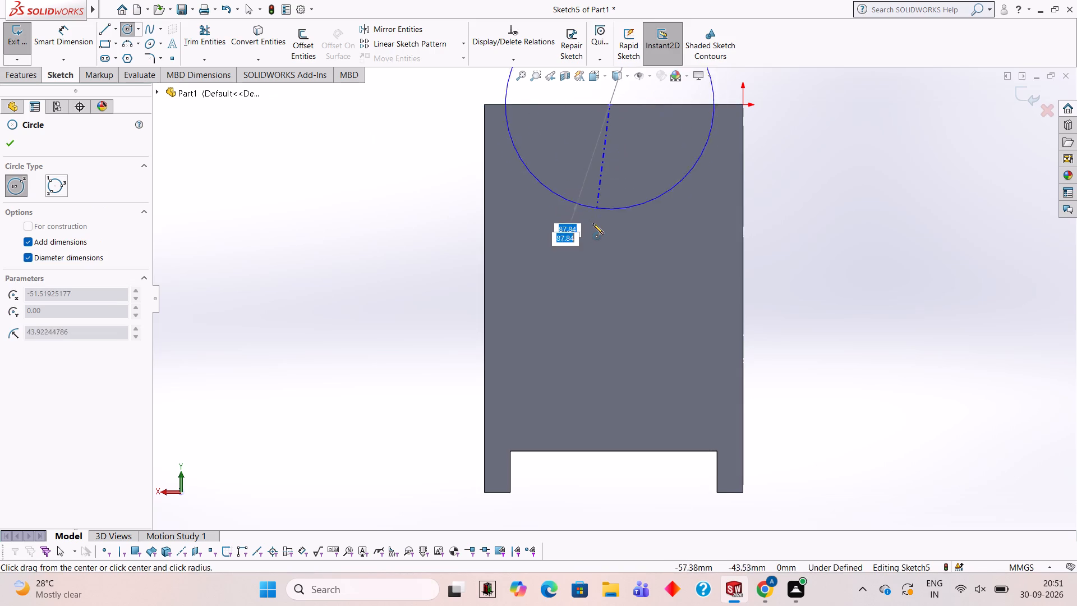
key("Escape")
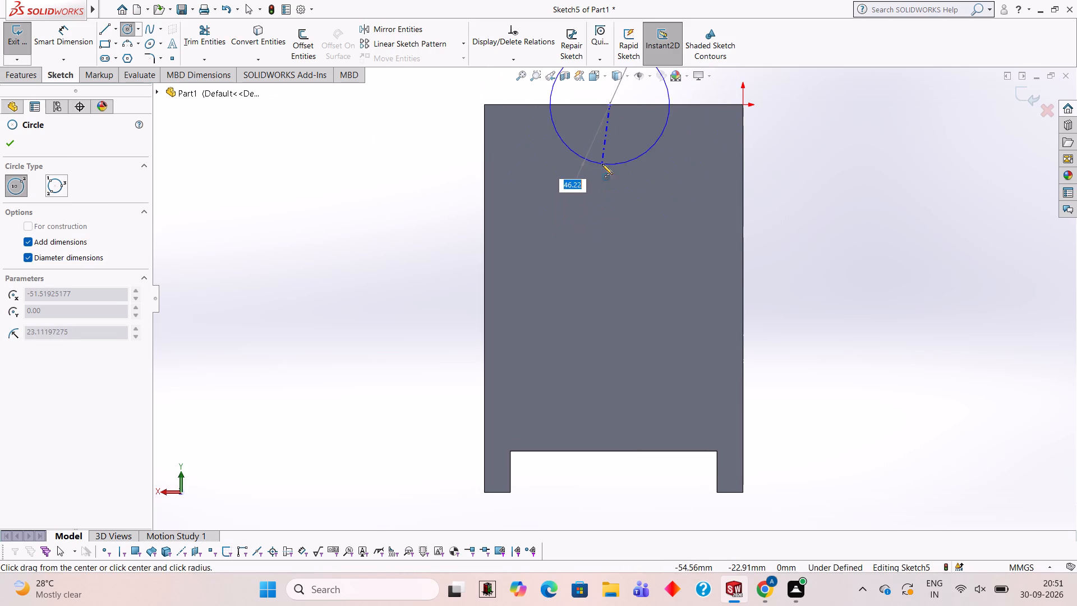
Draw a 40 mm vertical line down from the midpoint of the rear face's top edge.
left_click(105, 34)
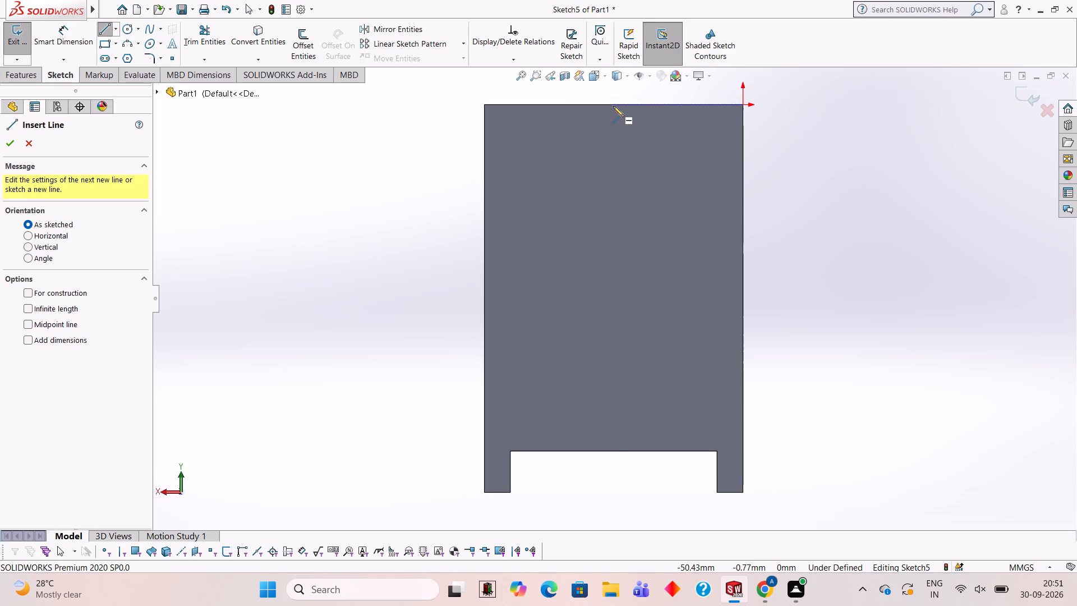
left_click(613, 106)
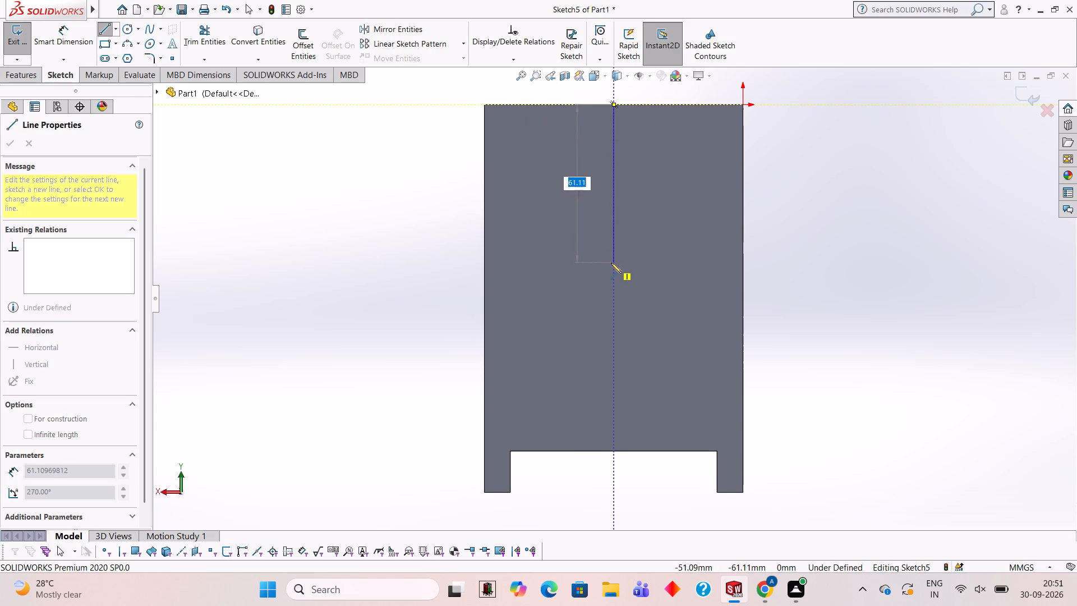
type("40")
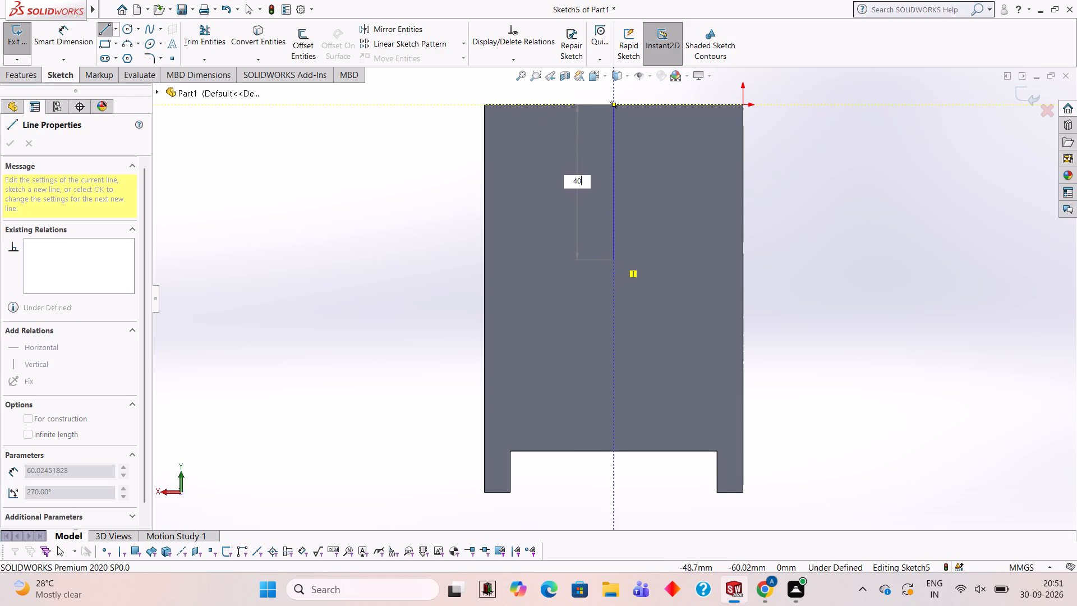
key("Return")
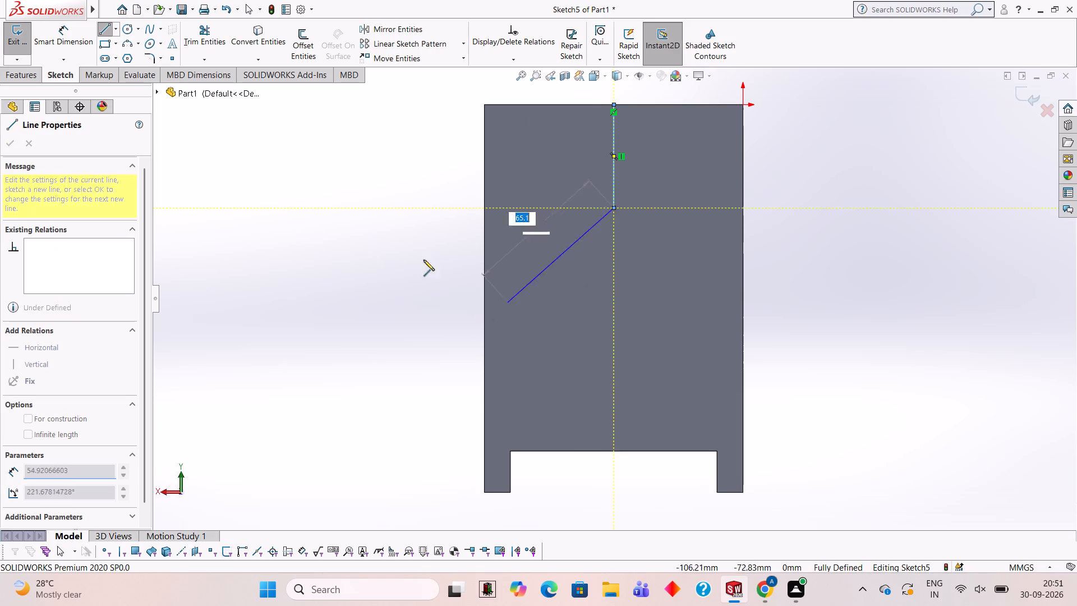
Draw an 80 mm diameter circle centred on the lower end of the vertical line.
left_click(132, 31)
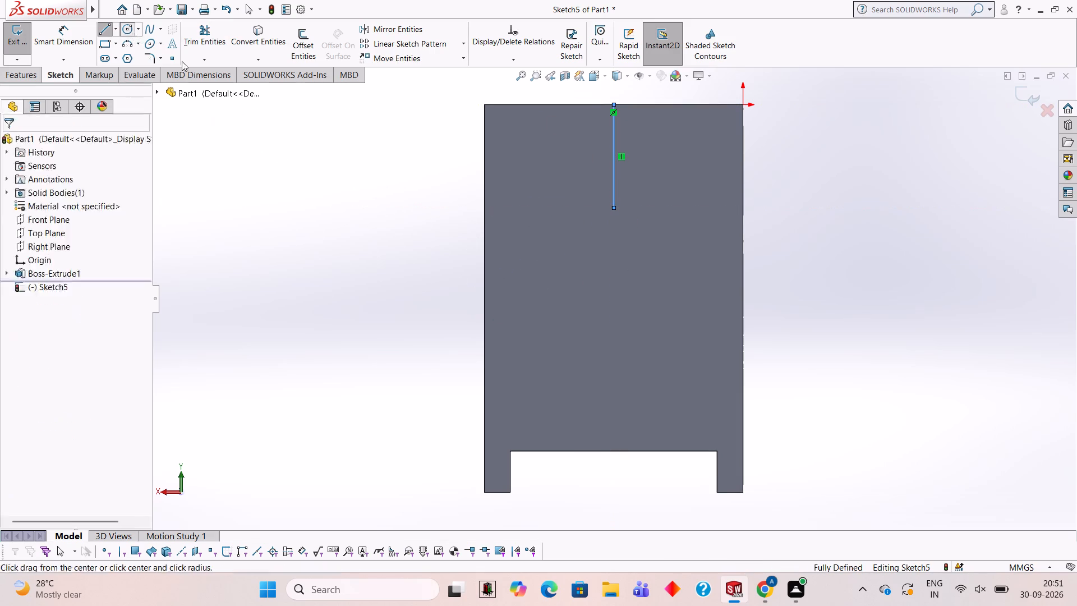
left_click(614, 207)
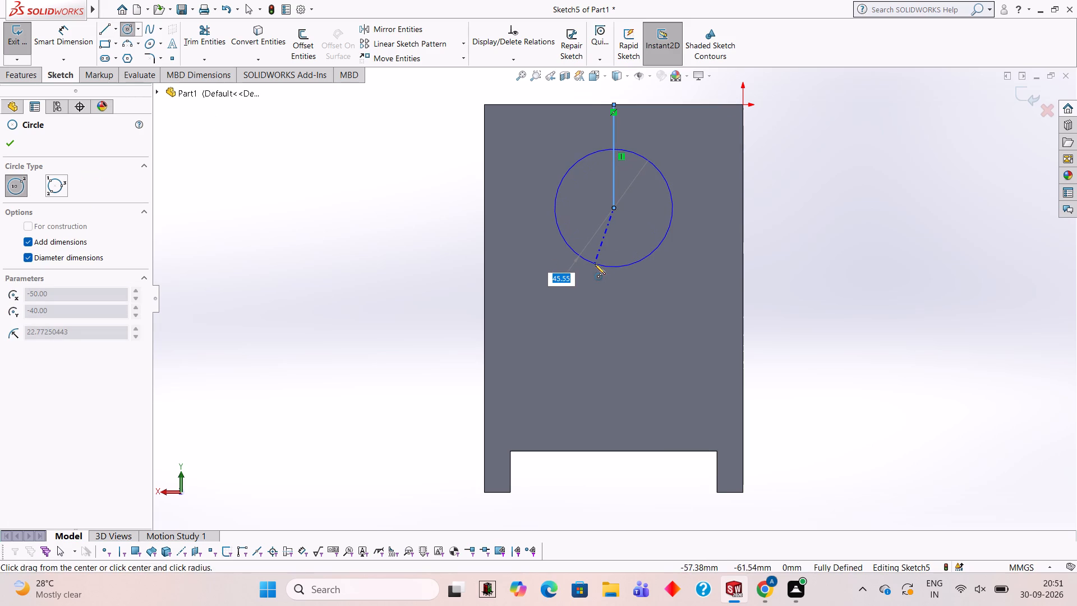
type("80")
key("Return")
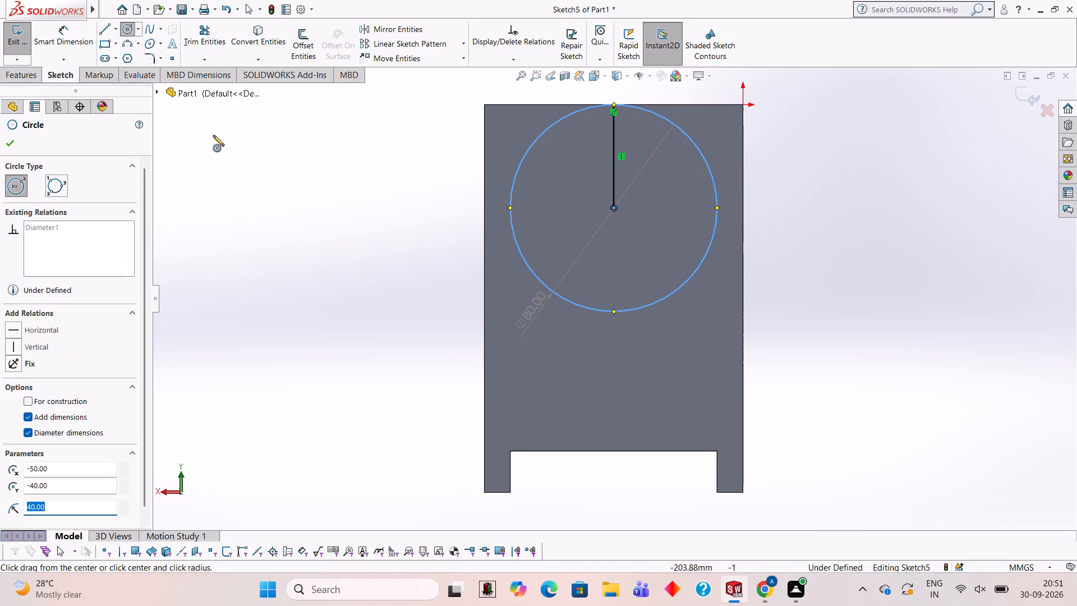
Draw three connected lines from one side of the circle up to the plate's top edge, 80 mm across, and down to the circle's opposite side.
left_click(111, 27)
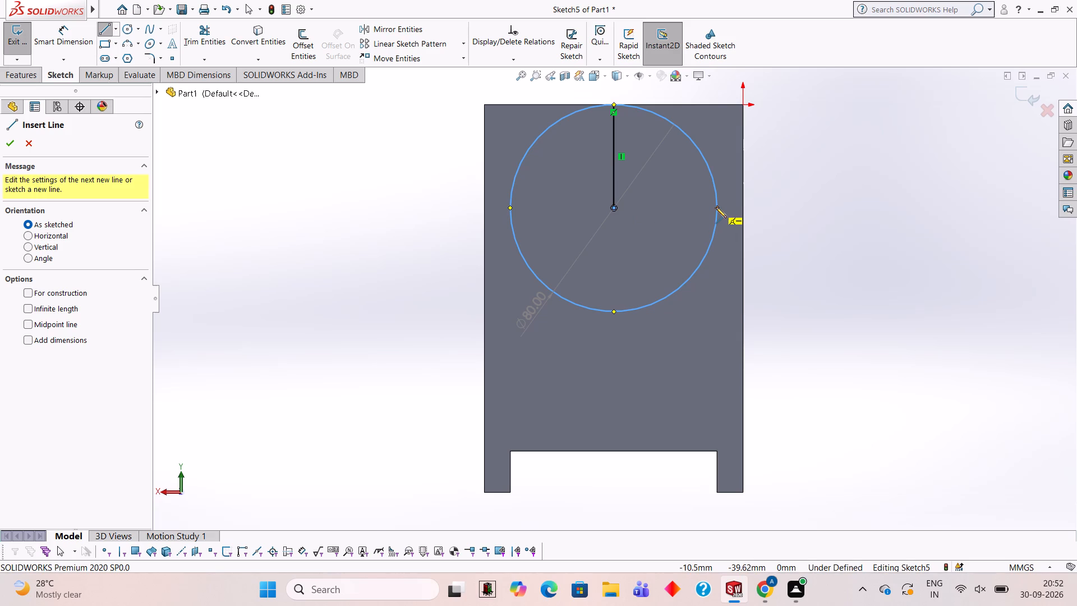
left_click(716, 207)
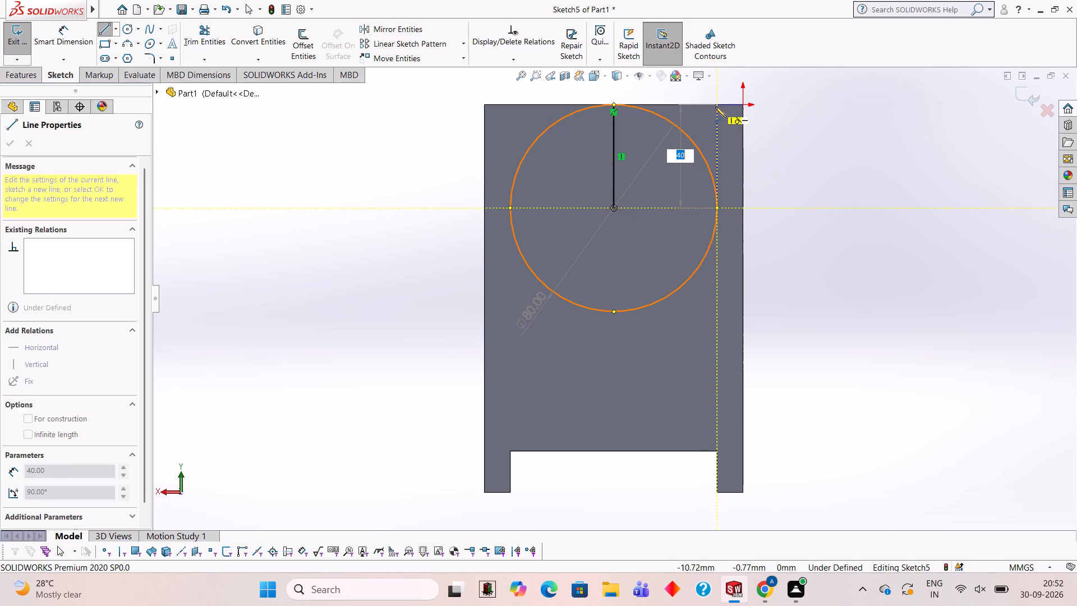
left_click(715, 105)
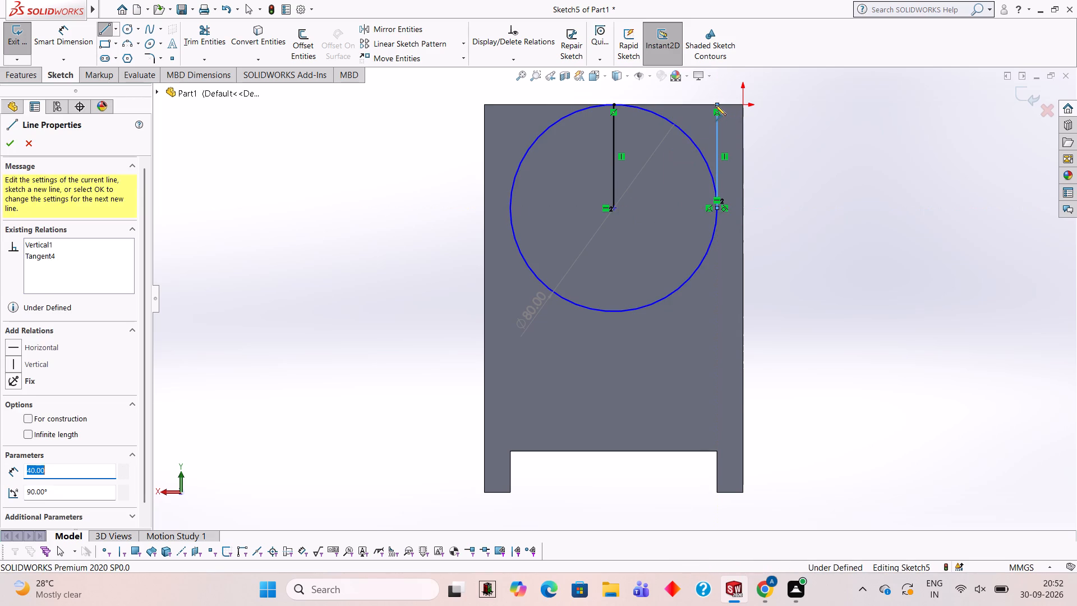
left_click(510, 105)
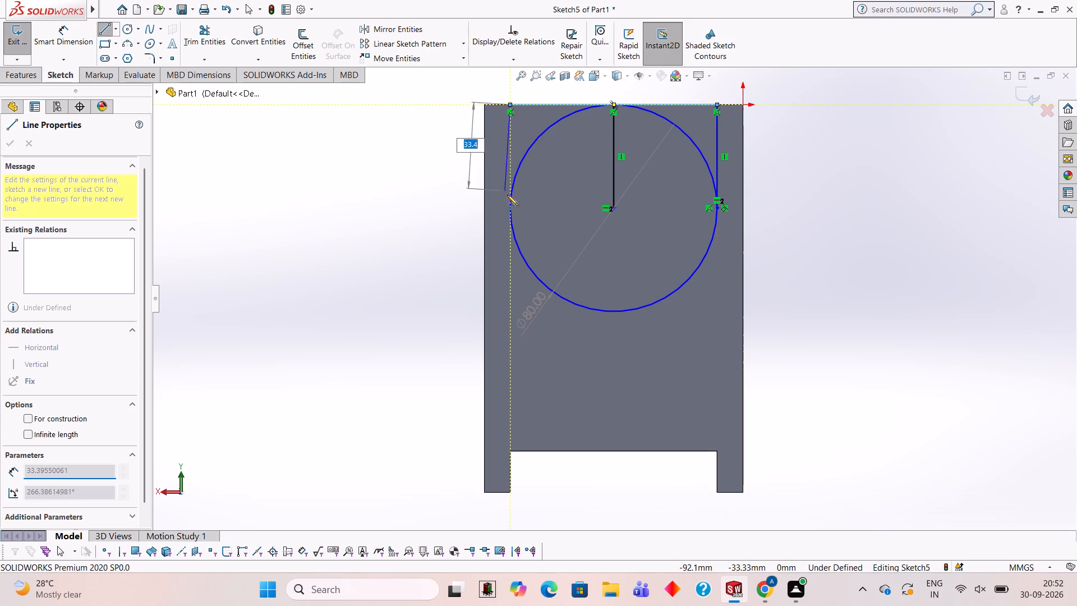
left_click(510, 209)
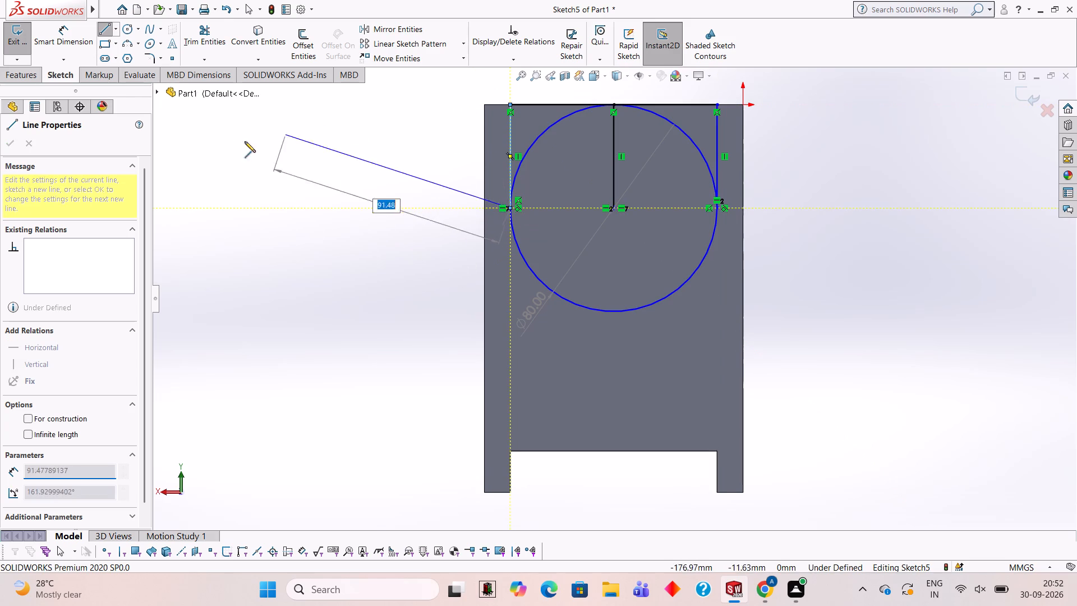
Trim away the circle's two upper arcs and the vertical centre line, leaving a closed U-shaped profile.
left_click(214, 42)
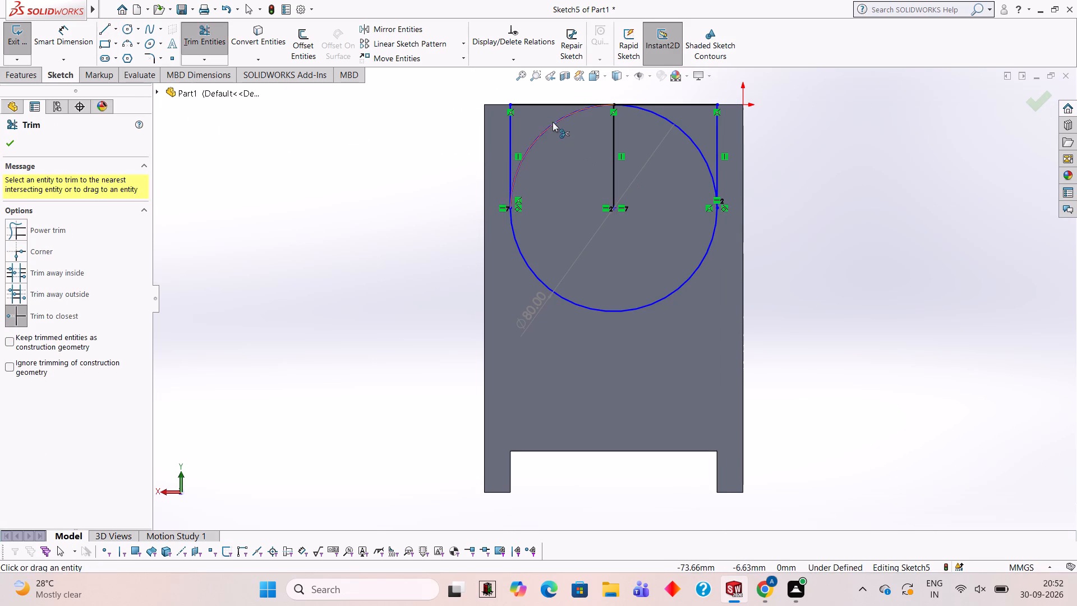
left_click(553, 122)
left_click(678, 128)
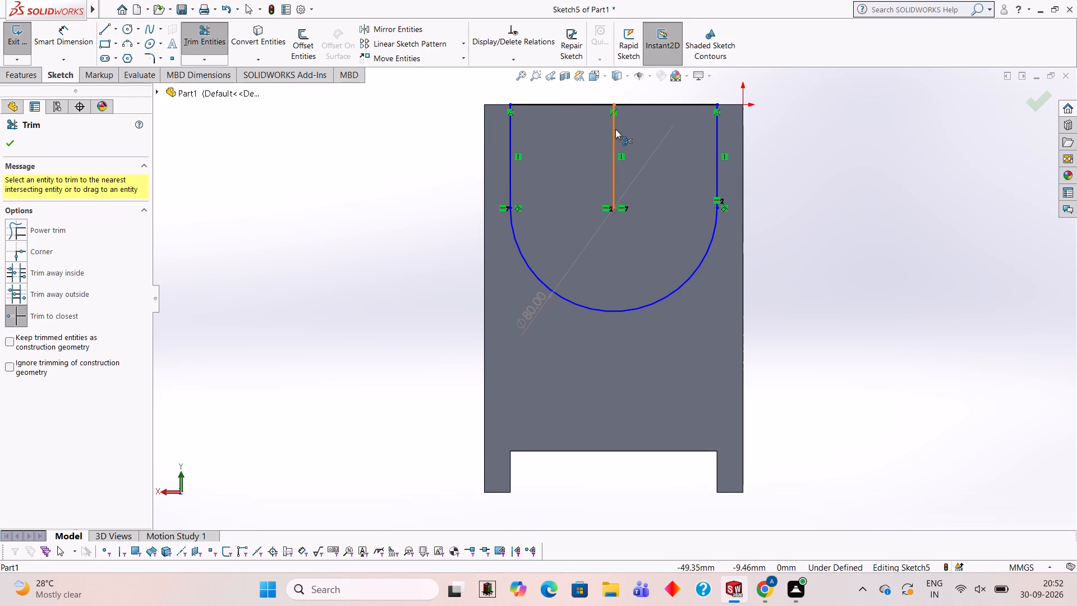
left_click(615, 129)
Extrude the U-shaped profile 92 mm outward from the plate's rear face, merged with the plate.
middle_click_drag(859, 200, 833, 202)
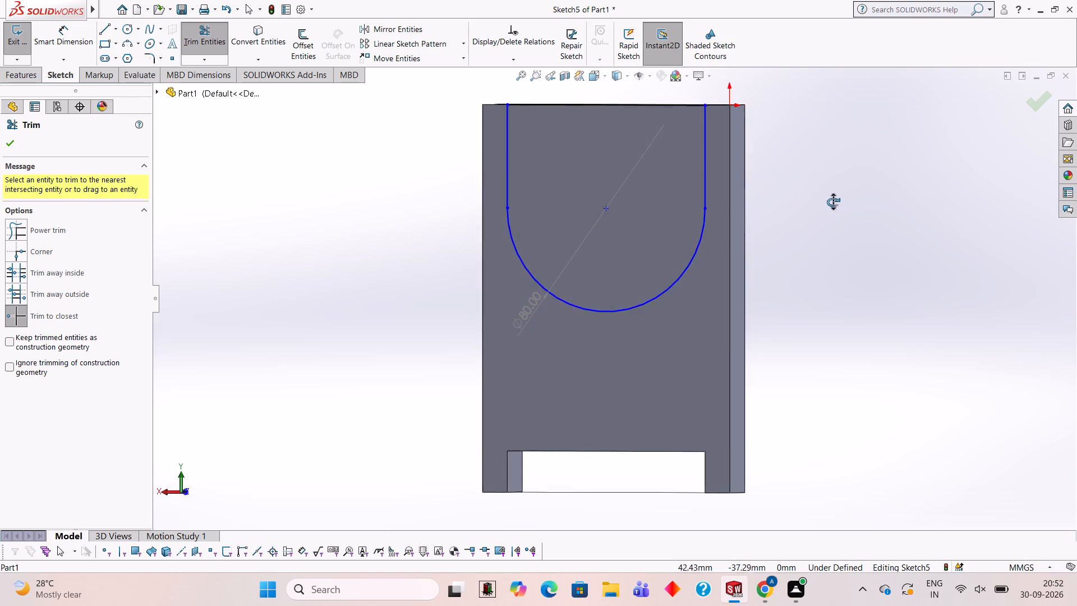
middle_click_drag(833, 202, 780, 207)
scroll(782, 207, "down", 1)
scroll(703, 203, "up", 2)
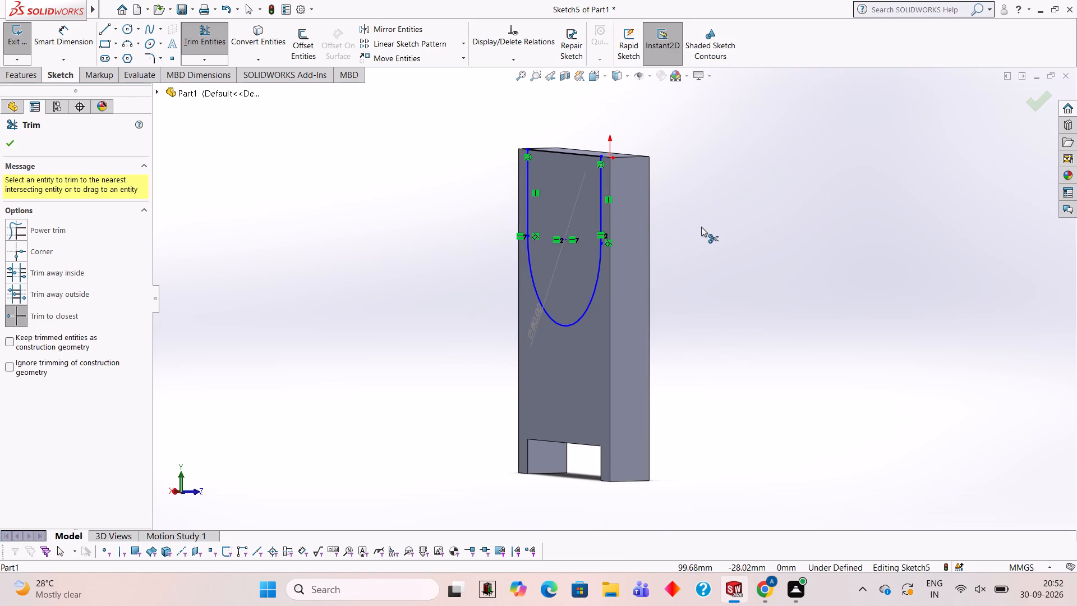
left_click(33, 76)
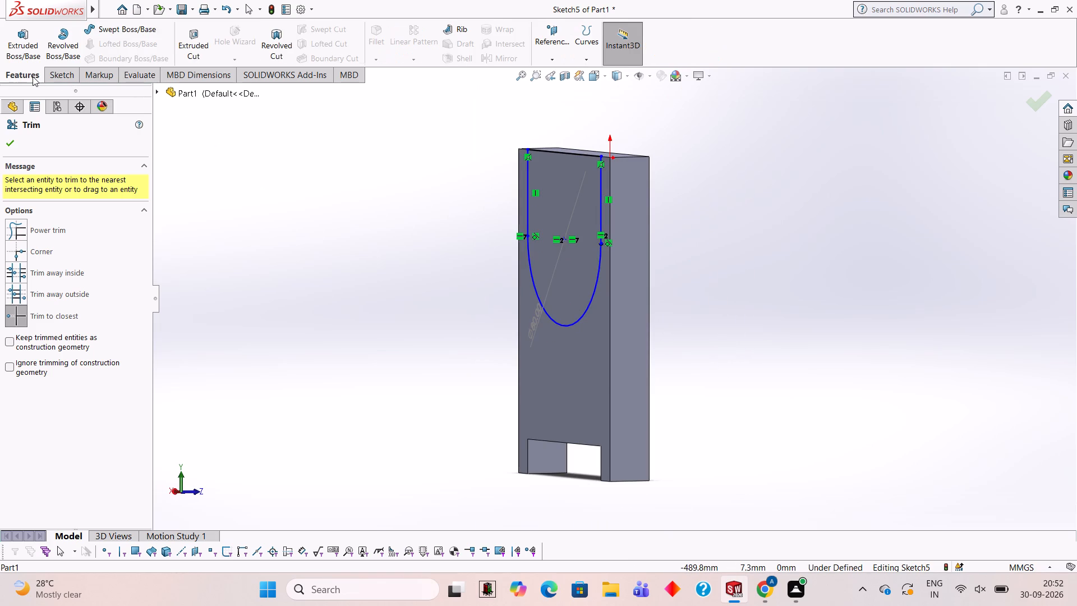
left_click(33, 42)
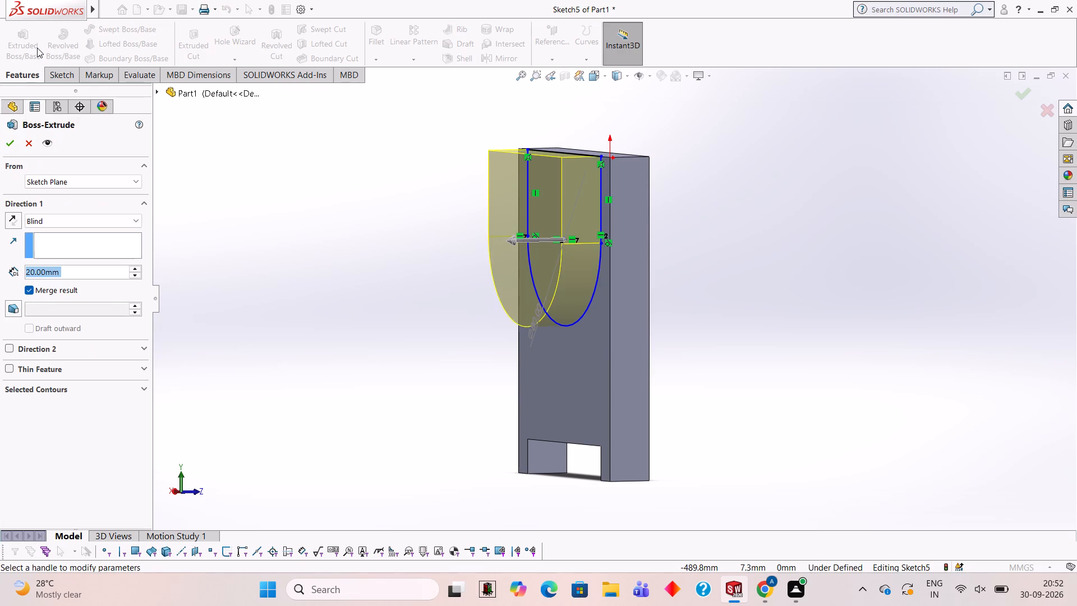
type("92")
key("Return")
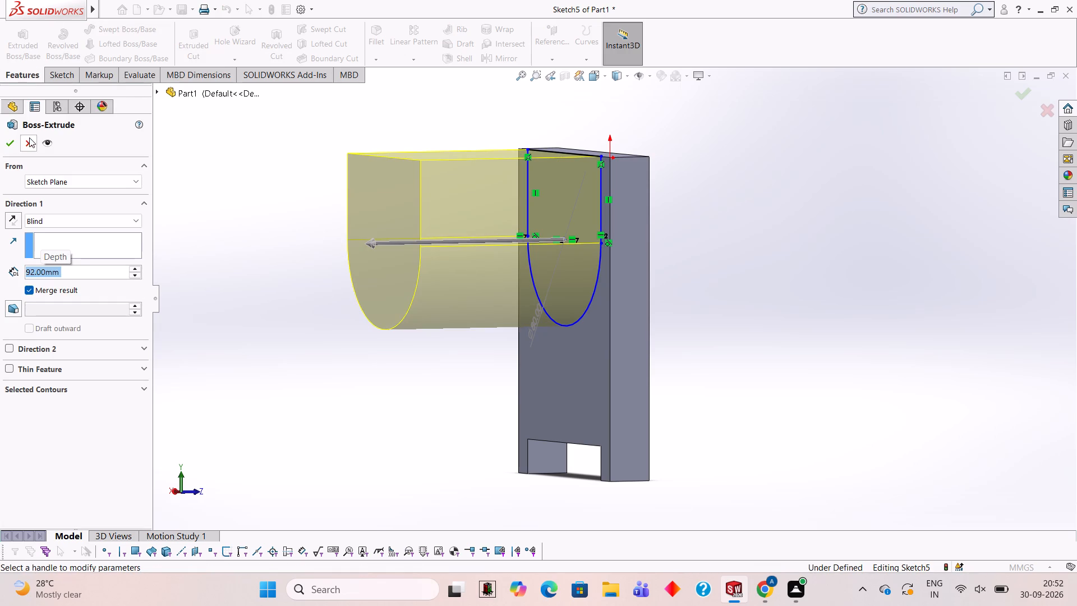
left_click(15, 144)
left_click(253, 199)
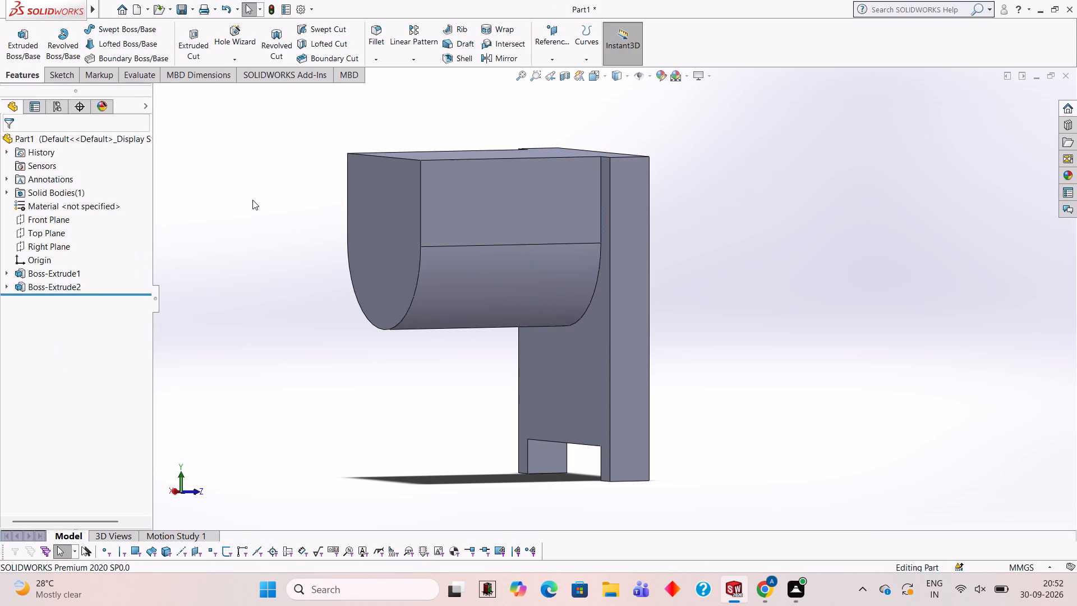
Sketch a 48 mm diameter circle on the boss's end face, concentric with its rounded lower edge.
middle_click_drag(257, 203, 343, 214)
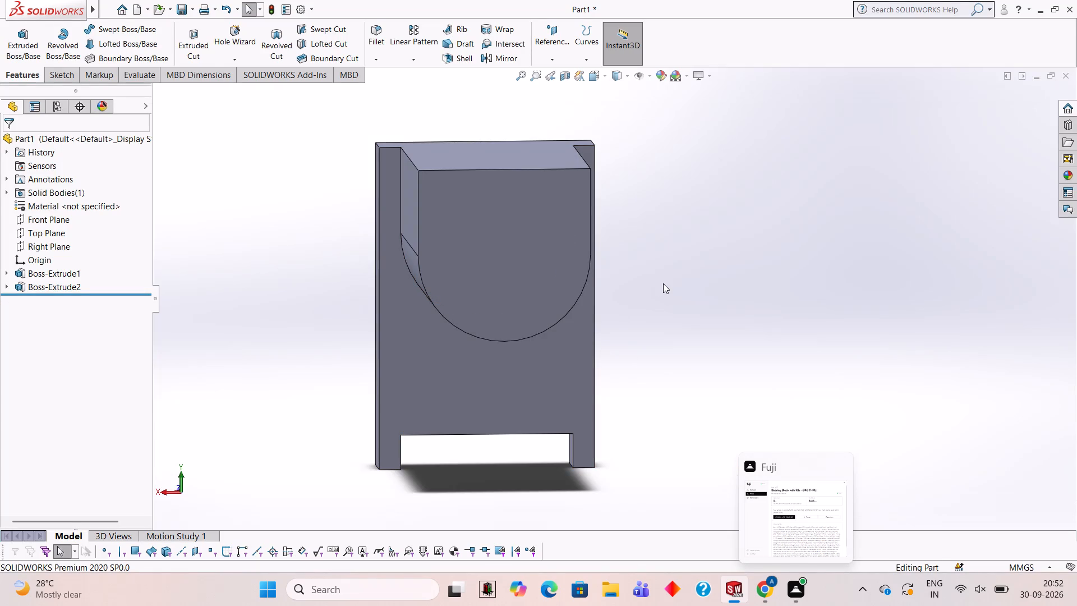
middle_click_drag(679, 272, 682, 235)
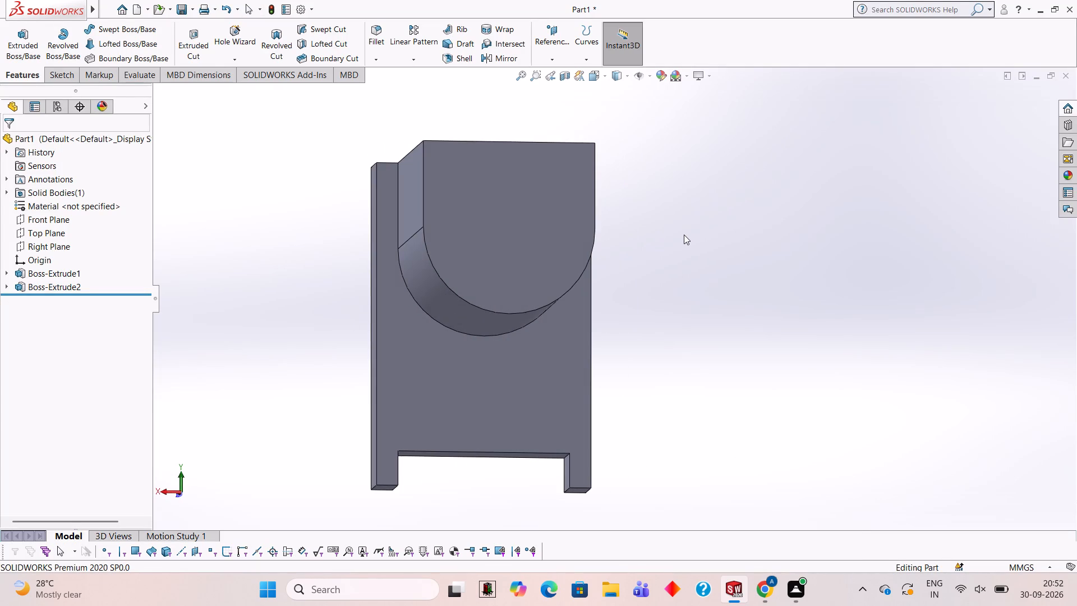
middle_click_drag(658, 244, 653, 250)
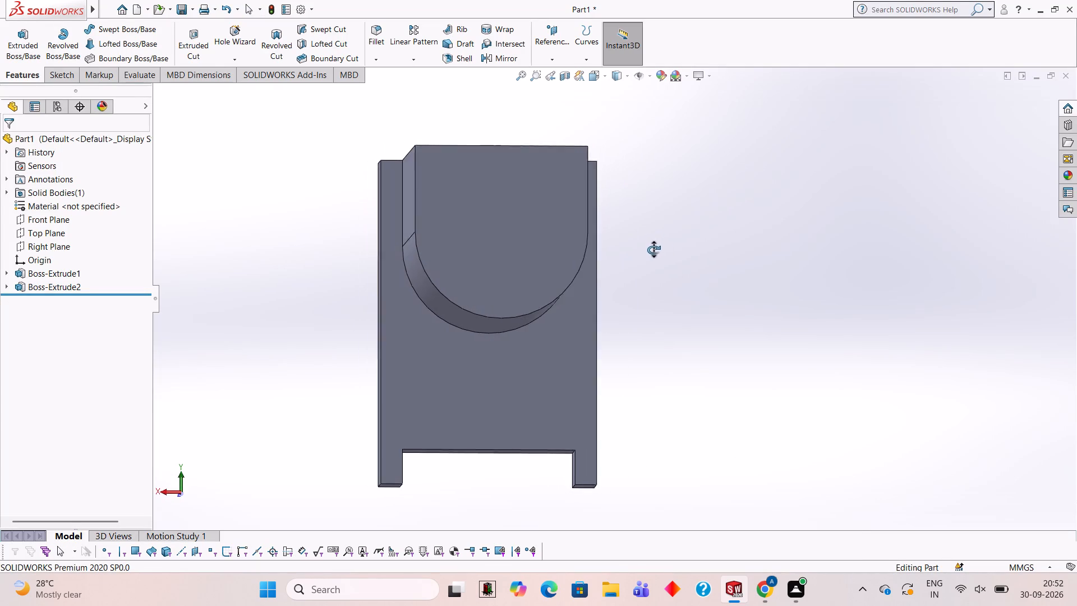
middle_click_drag(653, 250, 660, 254)
left_click(489, 210)
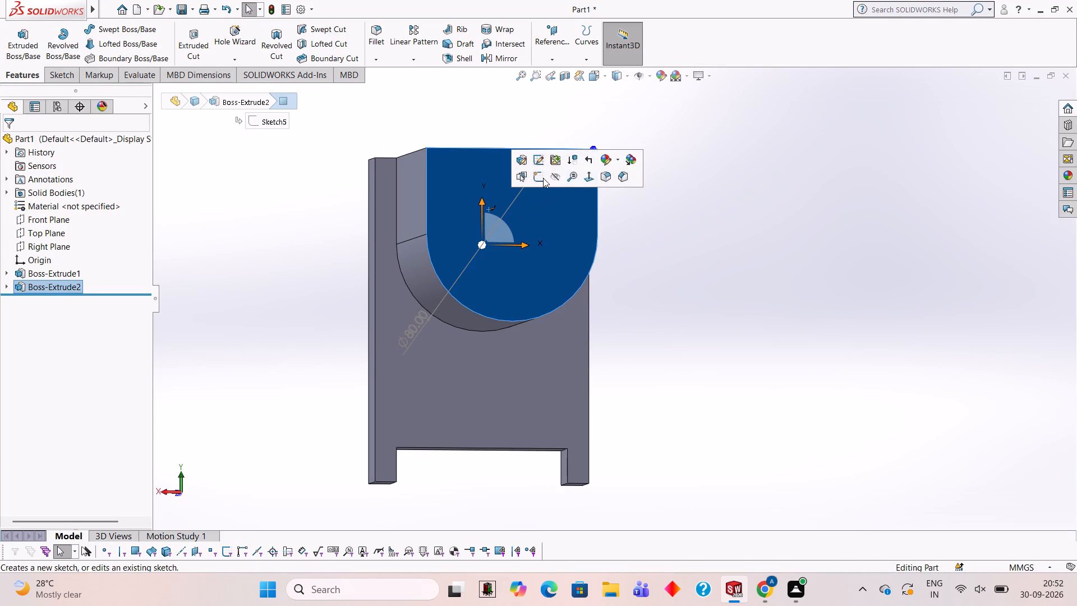
left_click(543, 178)
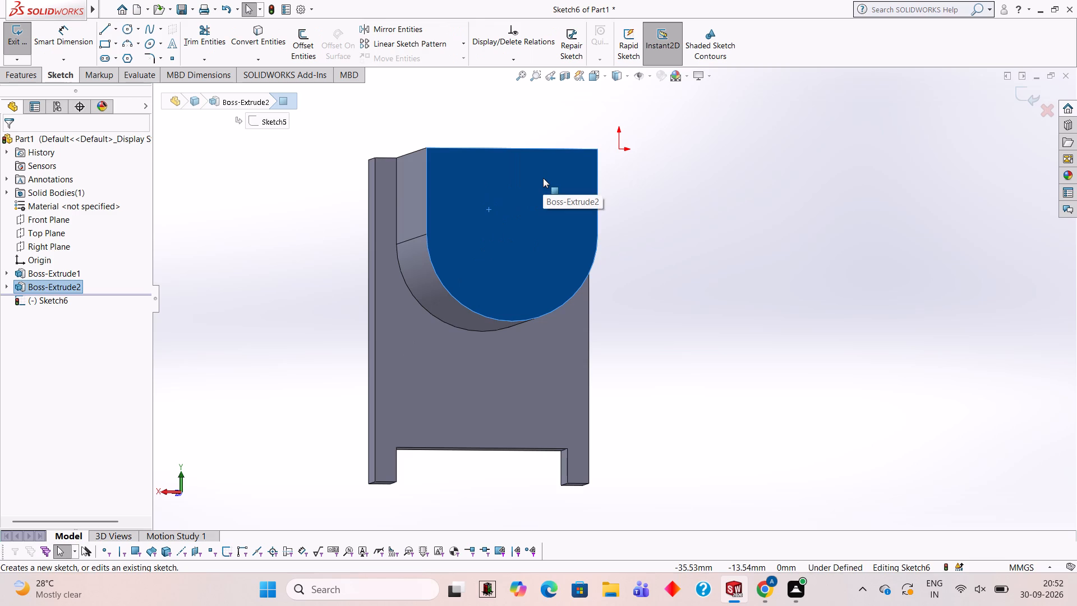
key("ctrl+8")
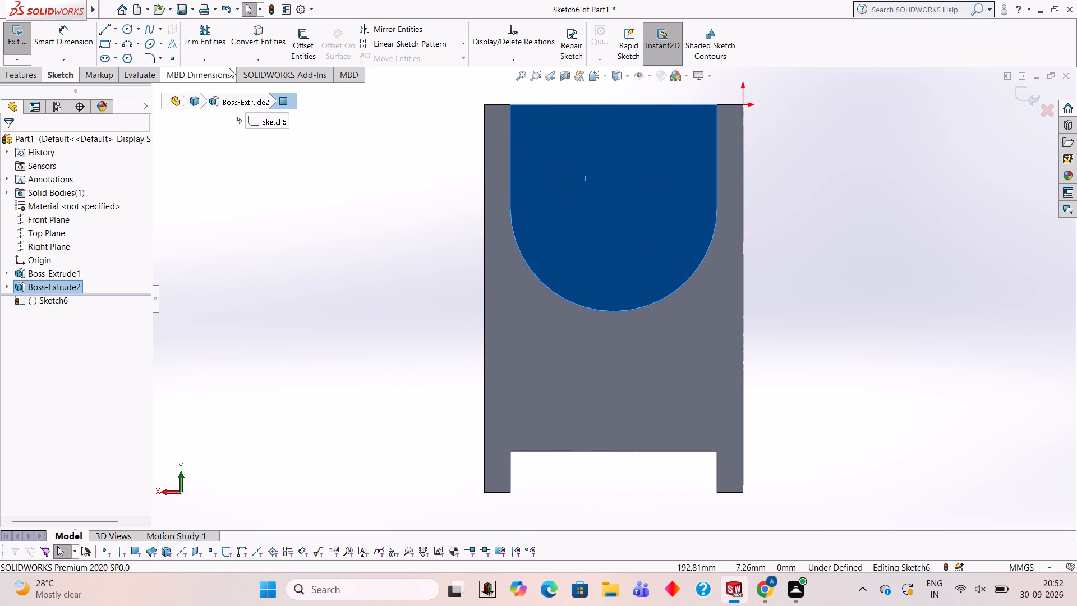
left_click(128, 29)
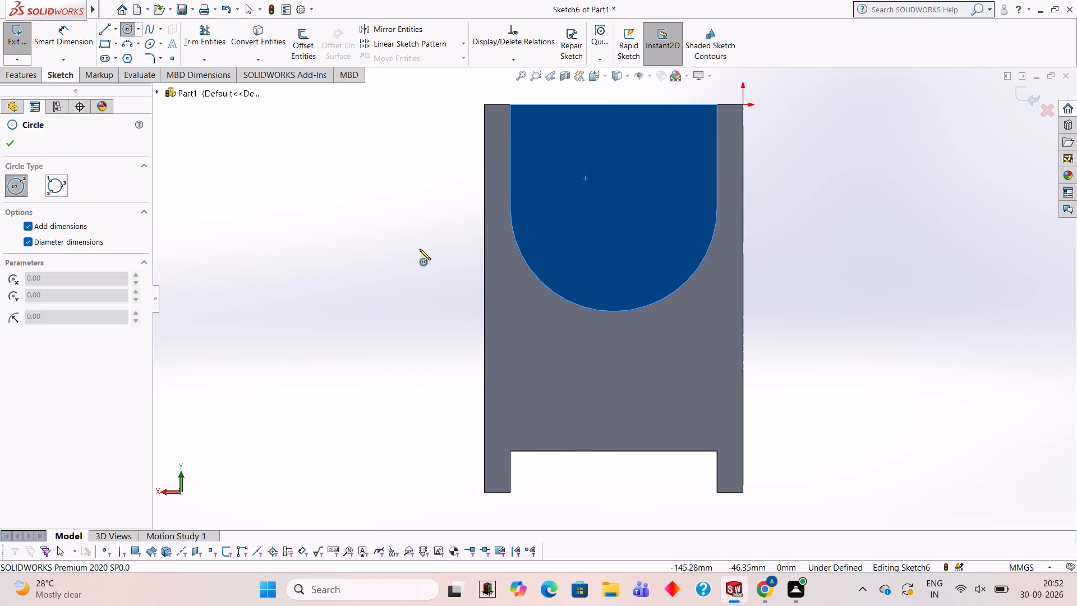
left_click(614, 206)
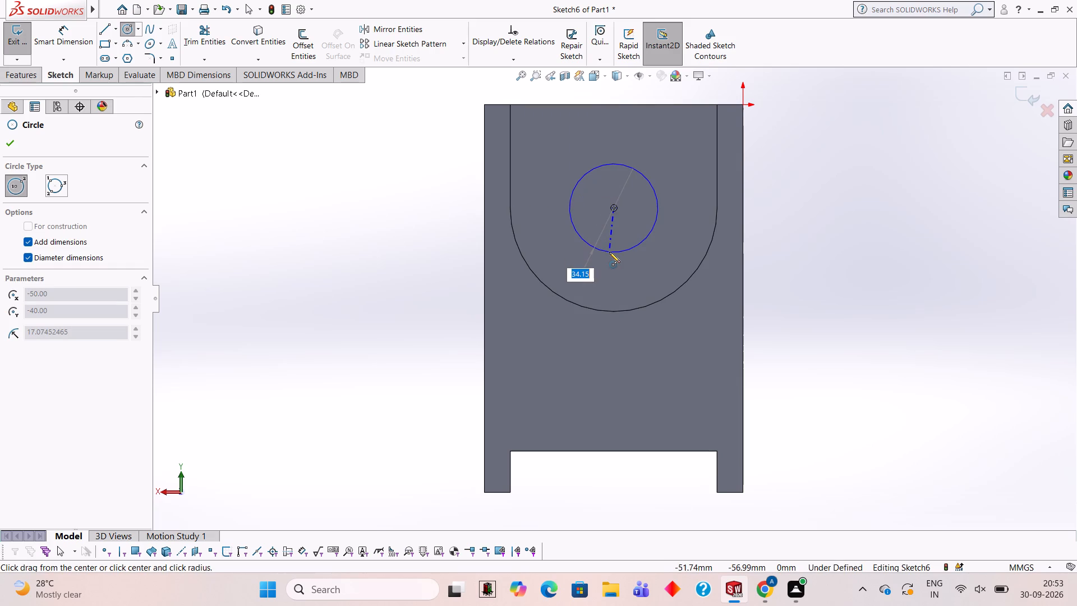
type("48")
key("Return")
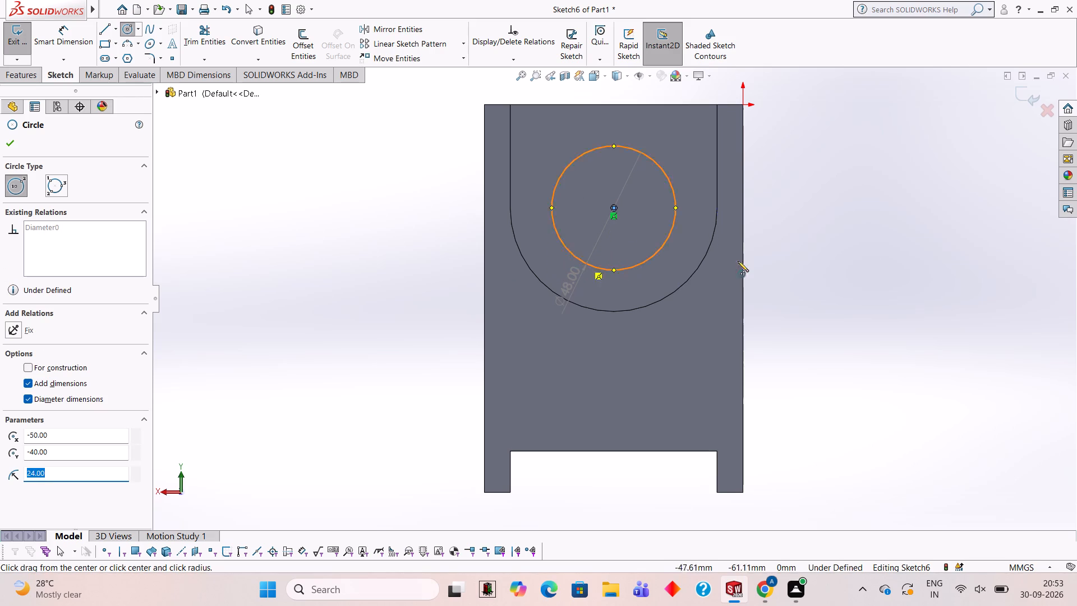
Cut the 48 mm circle 92 mm deep through the boss with a blind Extruded Cut.
middle_click_drag(876, 222, 799, 228)
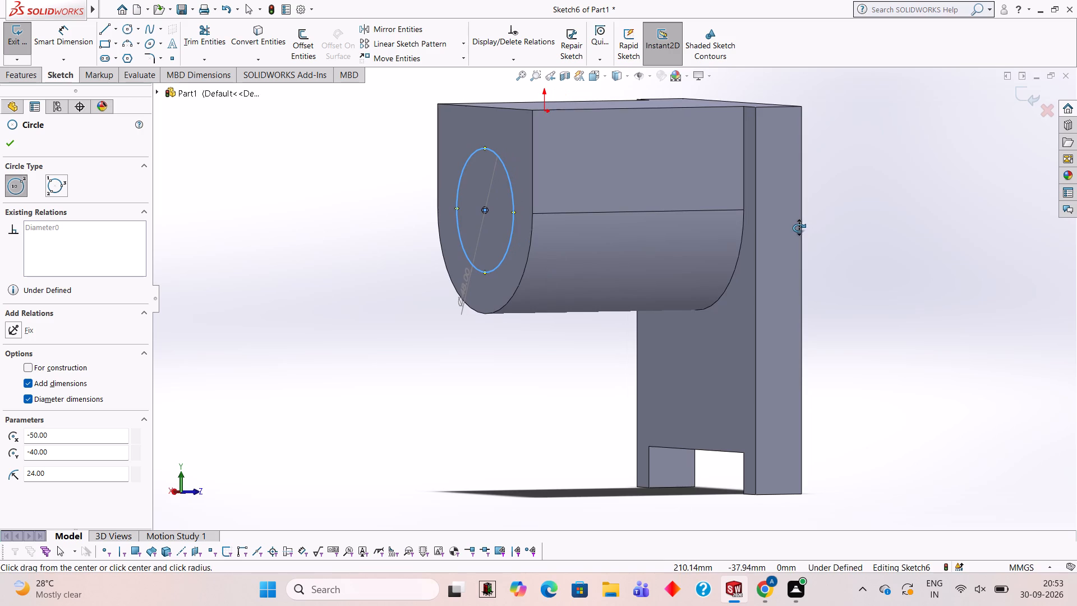
middle_click_drag(799, 228, 790, 226)
left_click(38, 76)
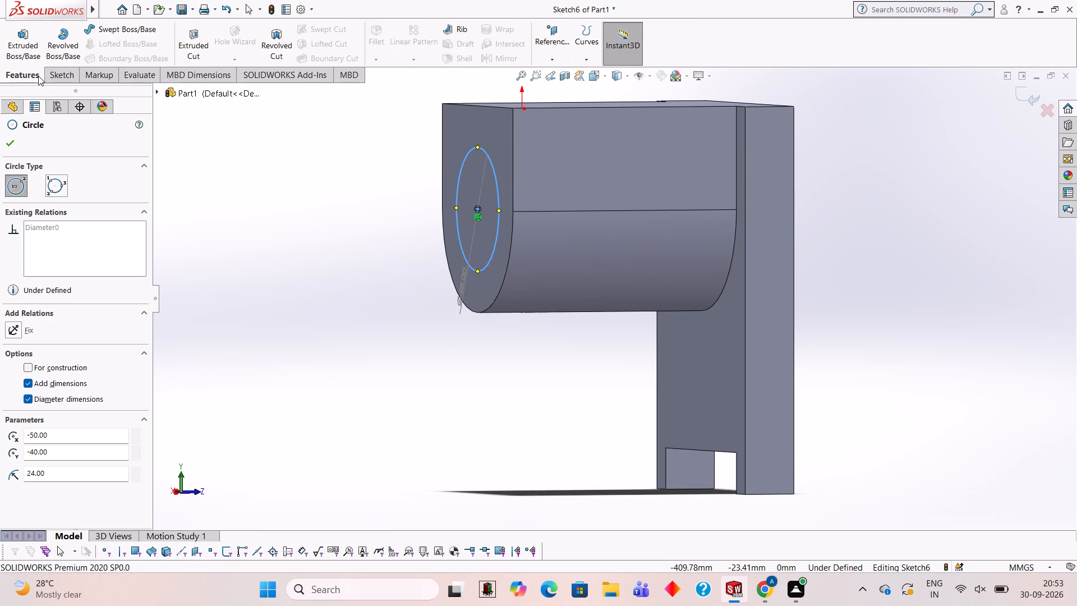
left_click(204, 45)
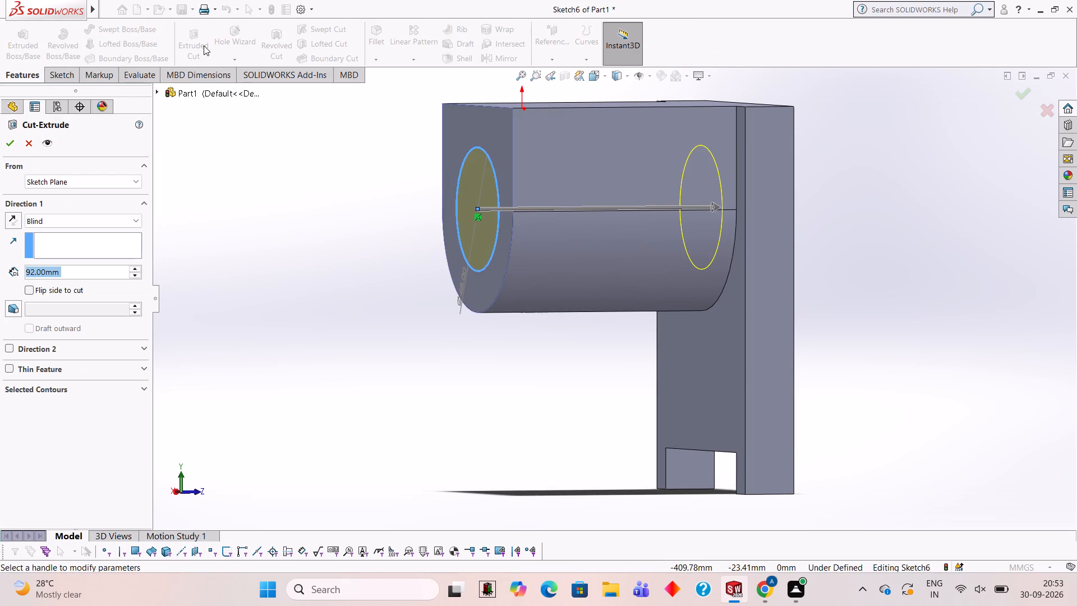
left_click(7, 145)
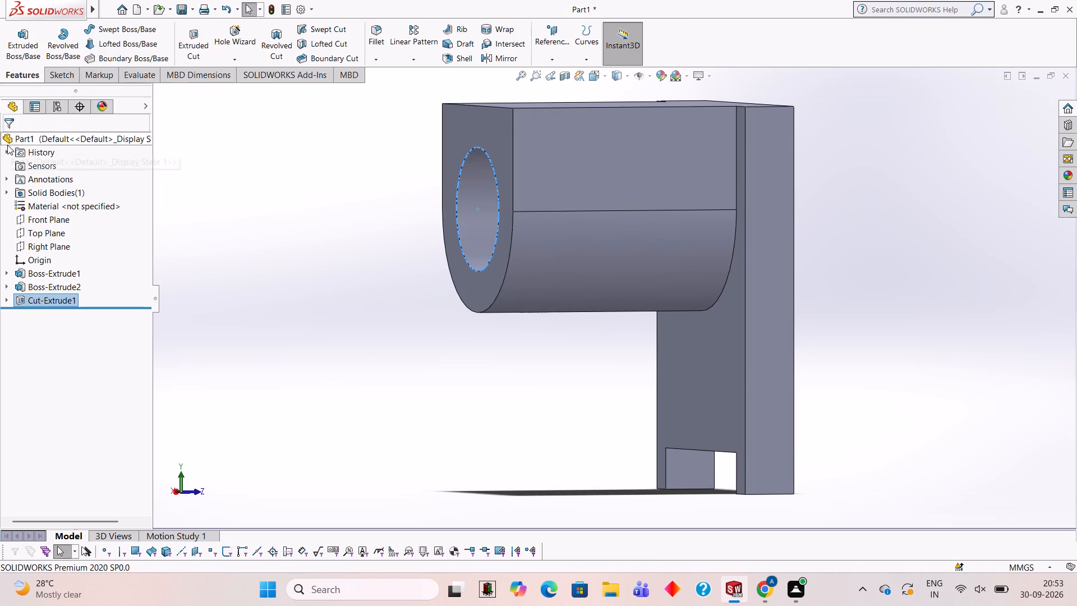
left_click(214, 178)
Sketch a closed triangle on the plate's side face, about 92 mm along the boss's underside and about 32 mm down the plate's rear edge.
middle_click_drag(219, 180, 277, 215)
scroll(325, 295, "up", 2)
middle_click_drag(325, 295, 326, 250)
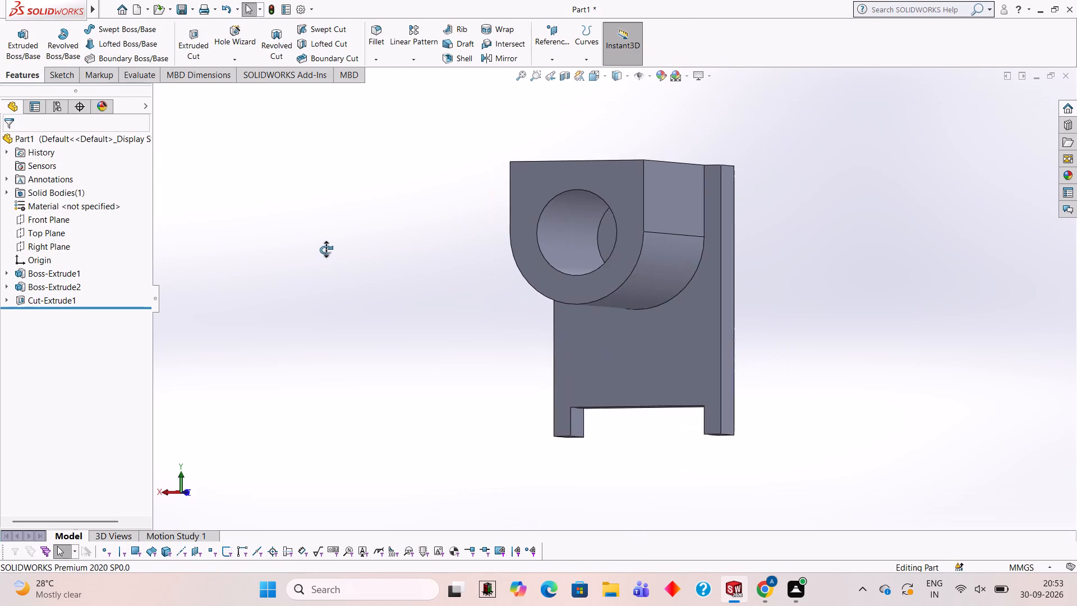
middle_click_drag(326, 250, 339, 251)
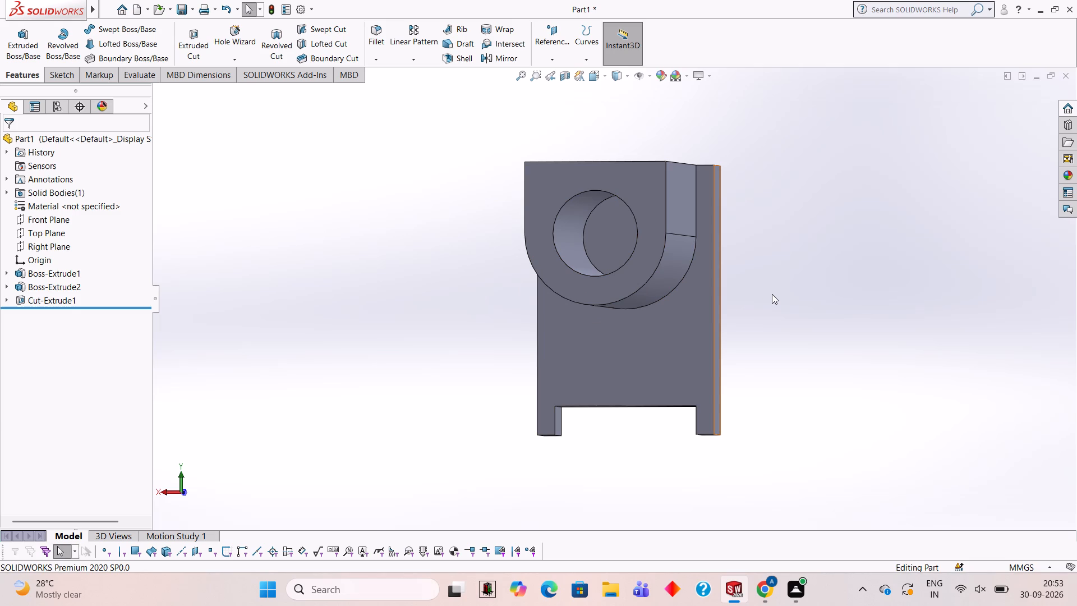
middle_click_drag(801, 282, 712, 290)
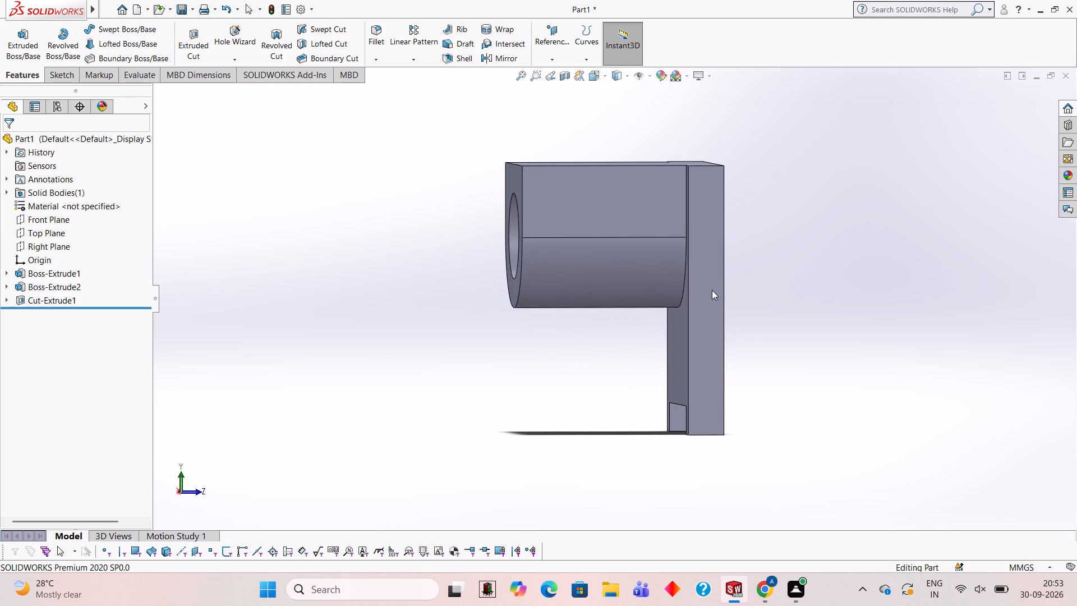
left_click(708, 293)
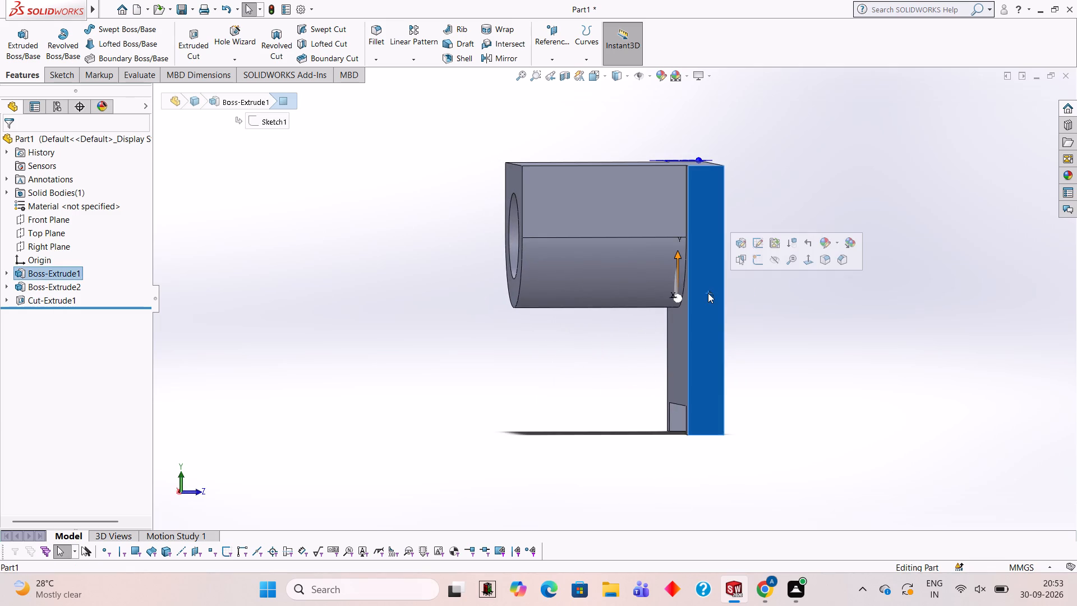
left_click(759, 259)
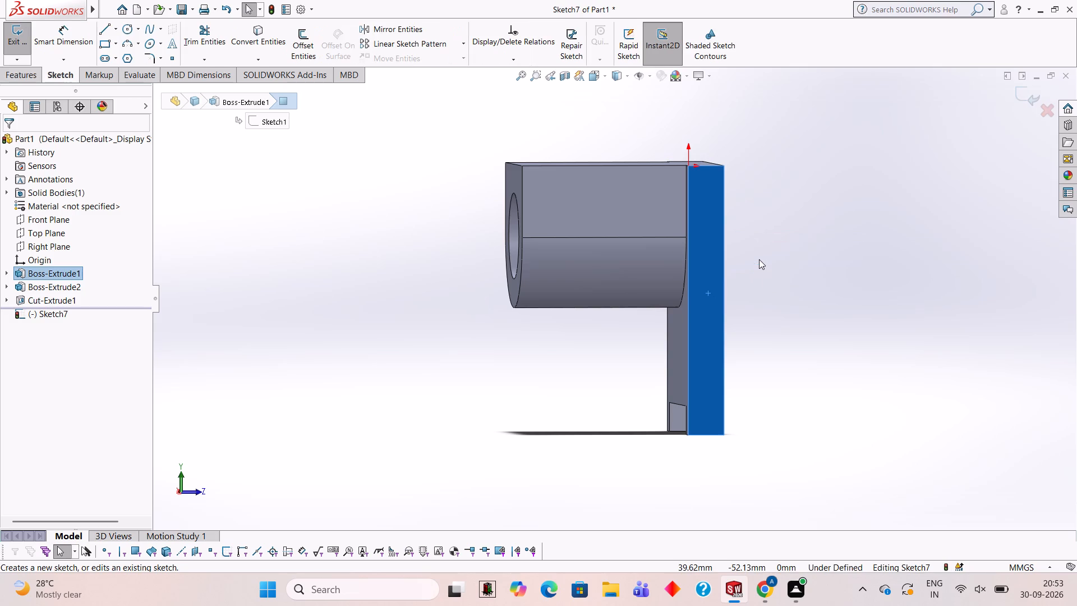
key("ctrl+8")
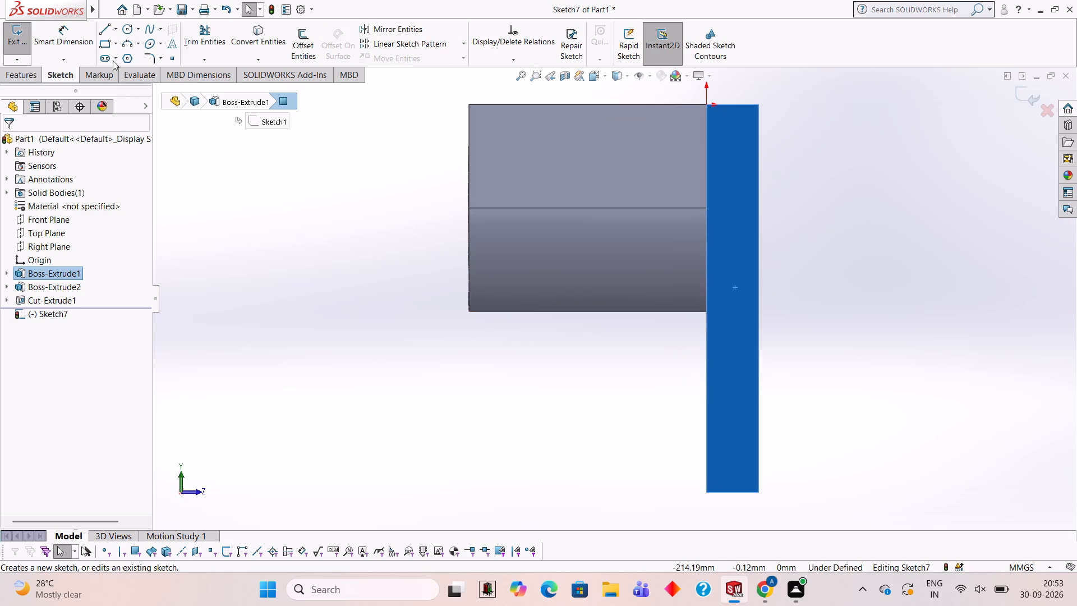
left_click(109, 30)
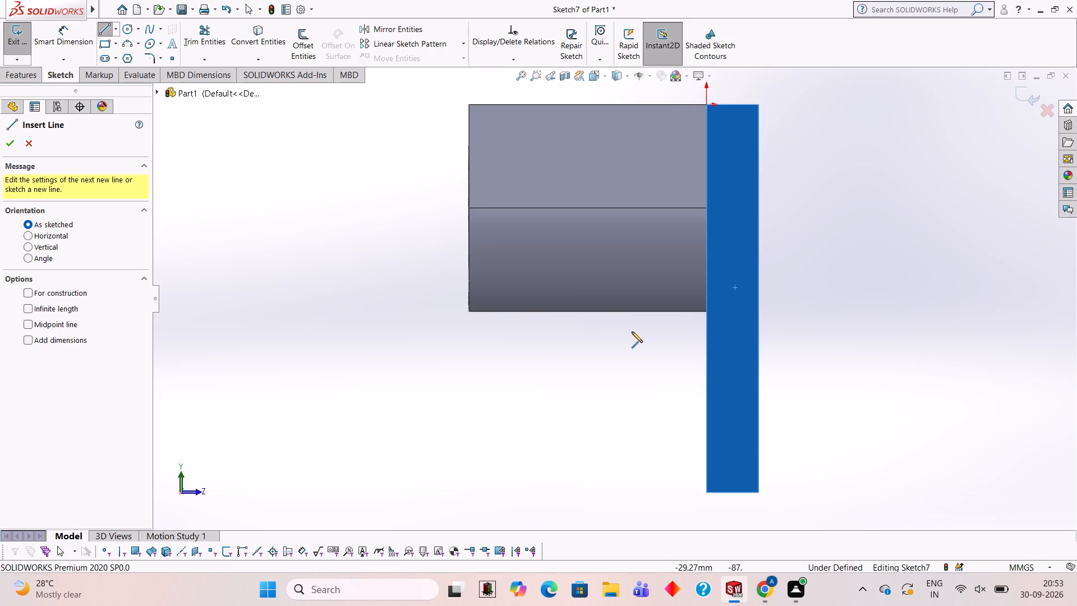
left_click(468, 313)
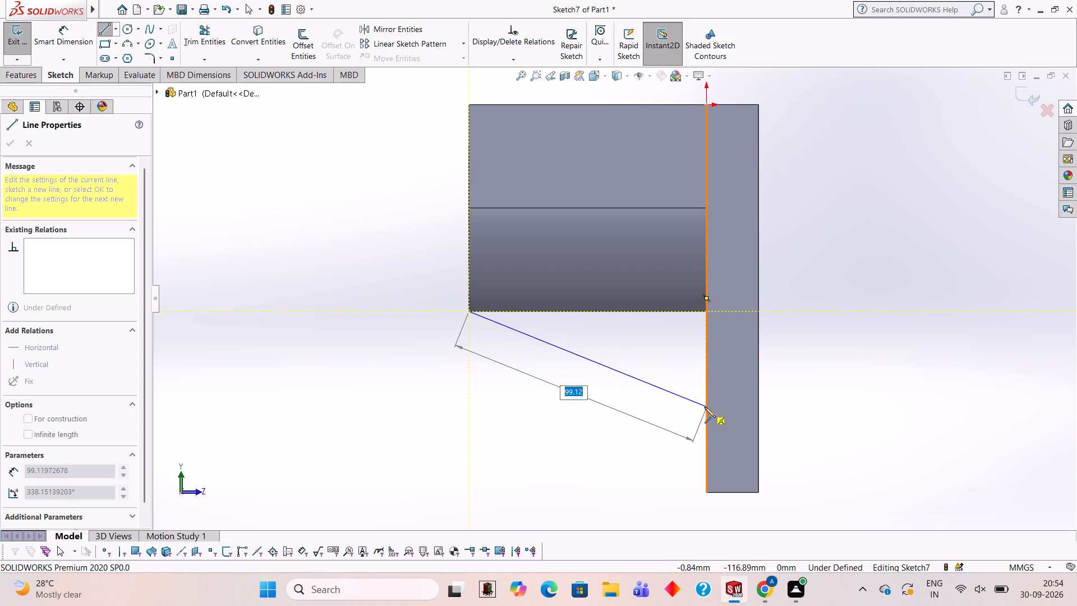
middle_click_drag(705, 407, 724, 417)
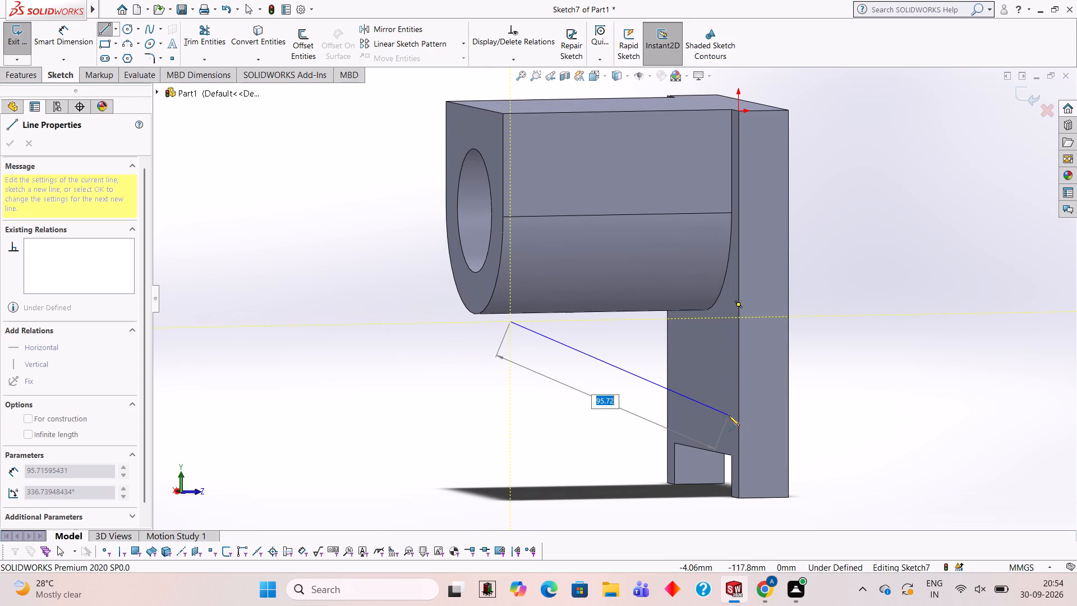
middle_click_drag(735, 399, 719, 401)
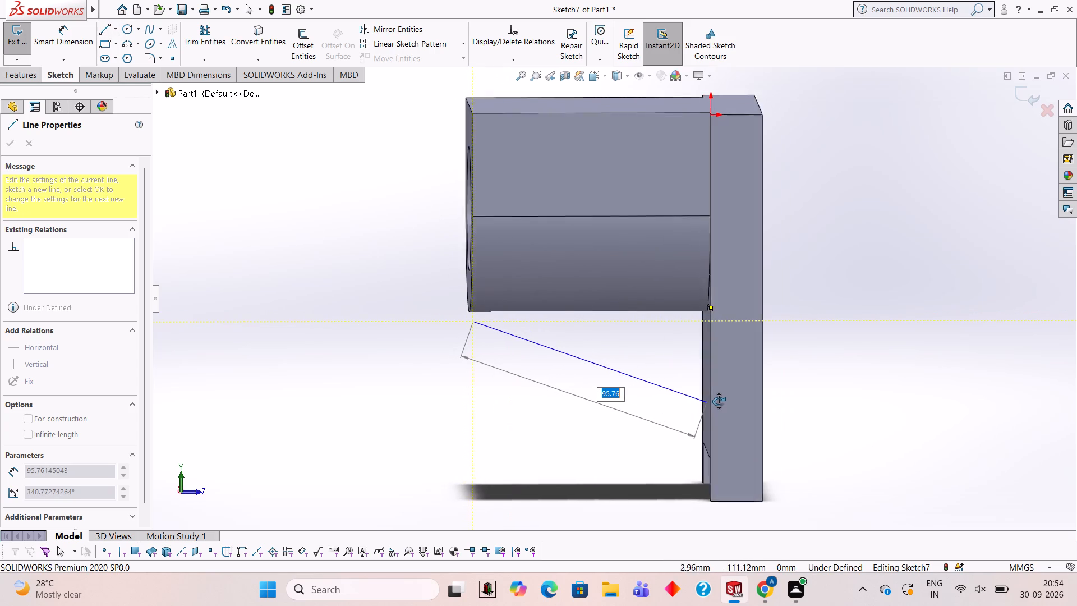
middle_click_drag(719, 401, 715, 391)
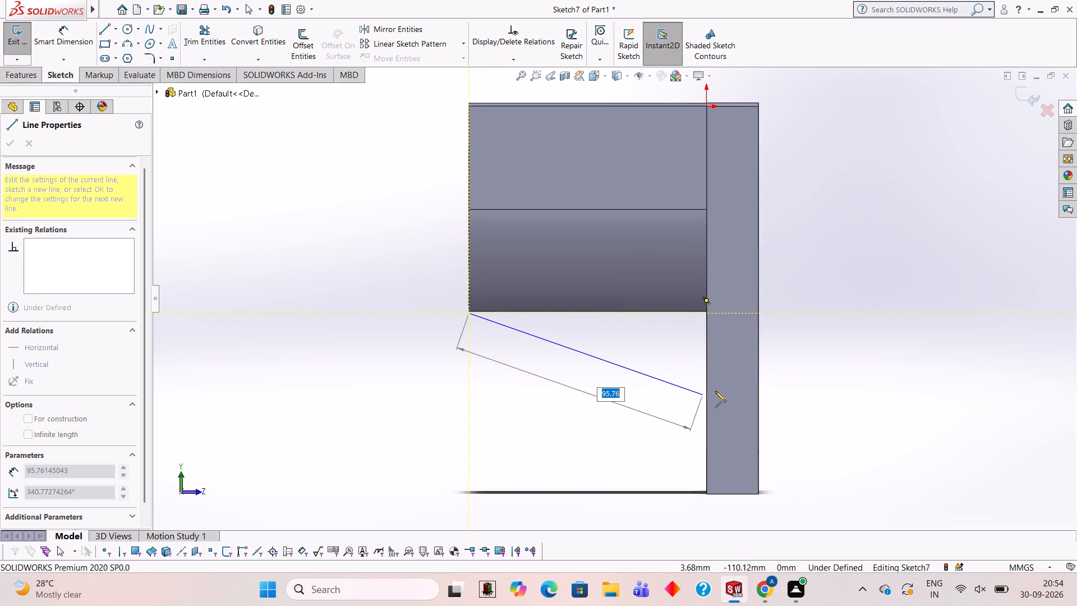
left_click(707, 394)
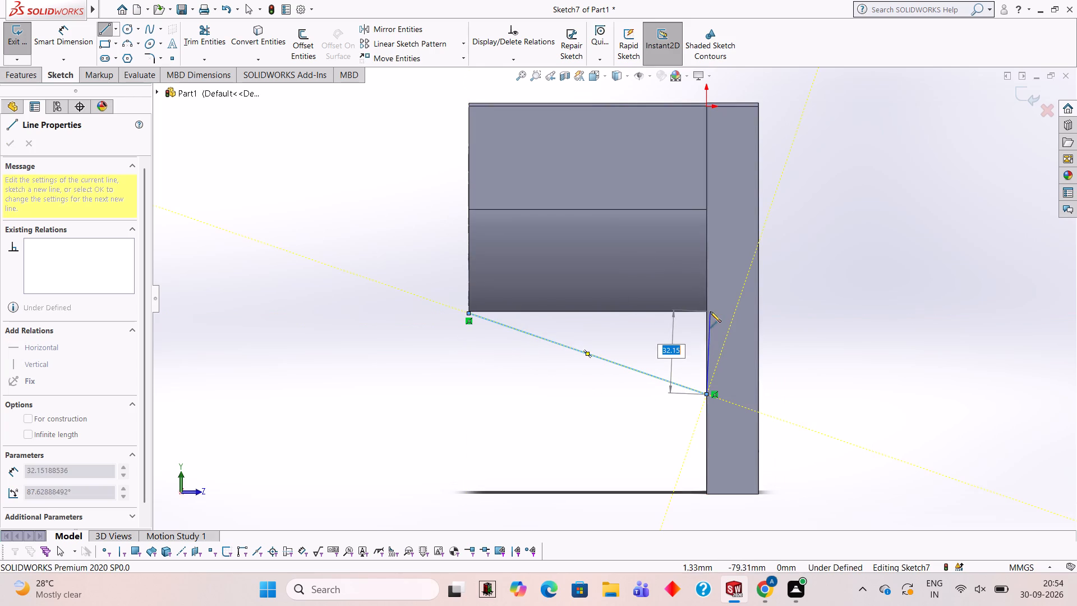
left_click(706, 311)
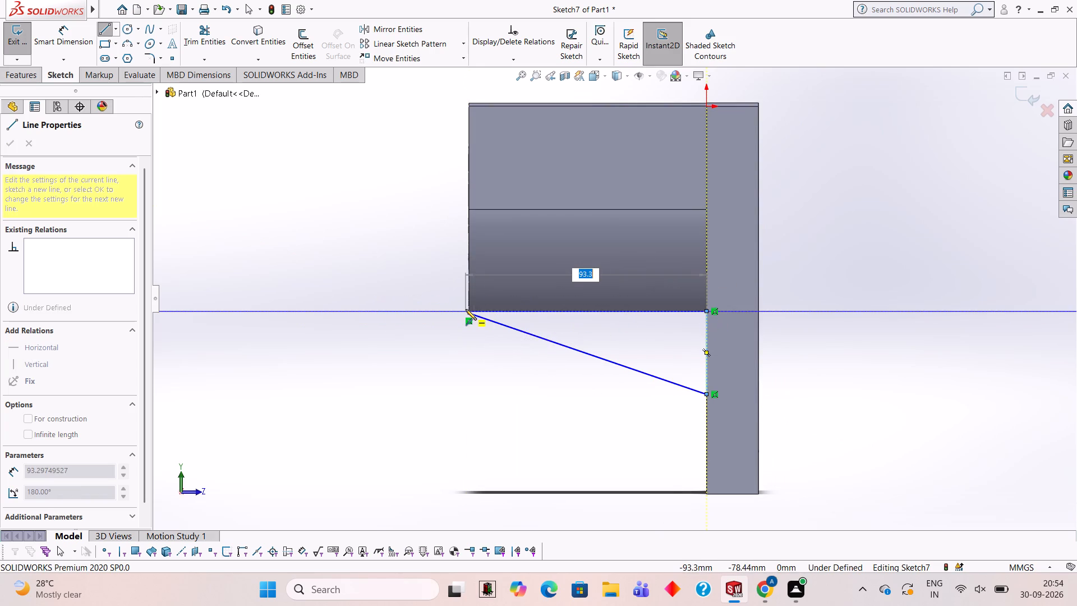
left_click(466, 311)
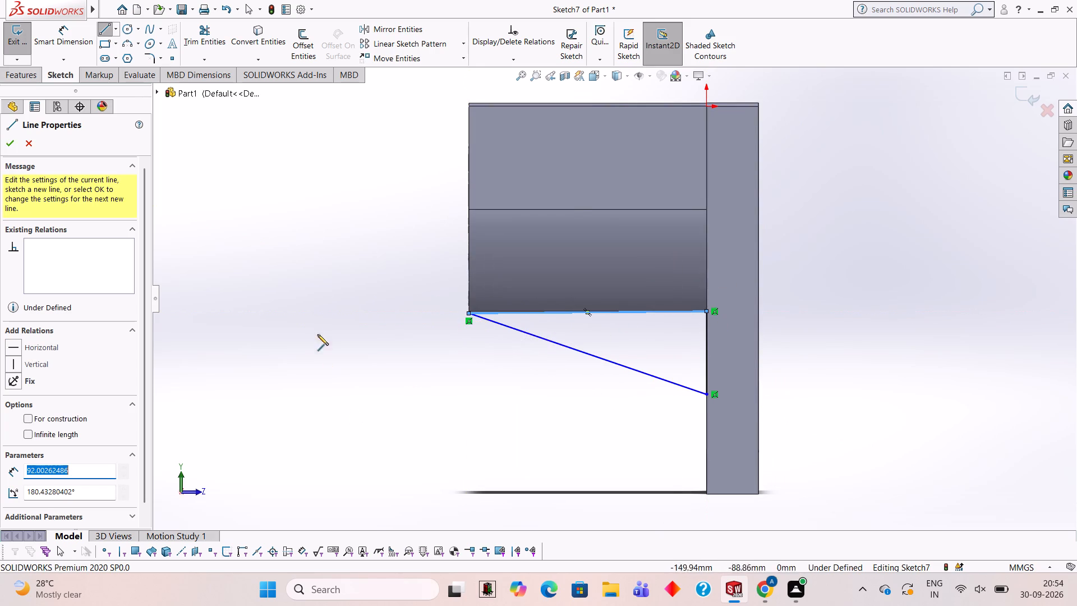
Extrude the triangular profile 100 mm blind in the reversed direction across the plate's width, merged with the body.
middle_click_drag(322, 304, 387, 332)
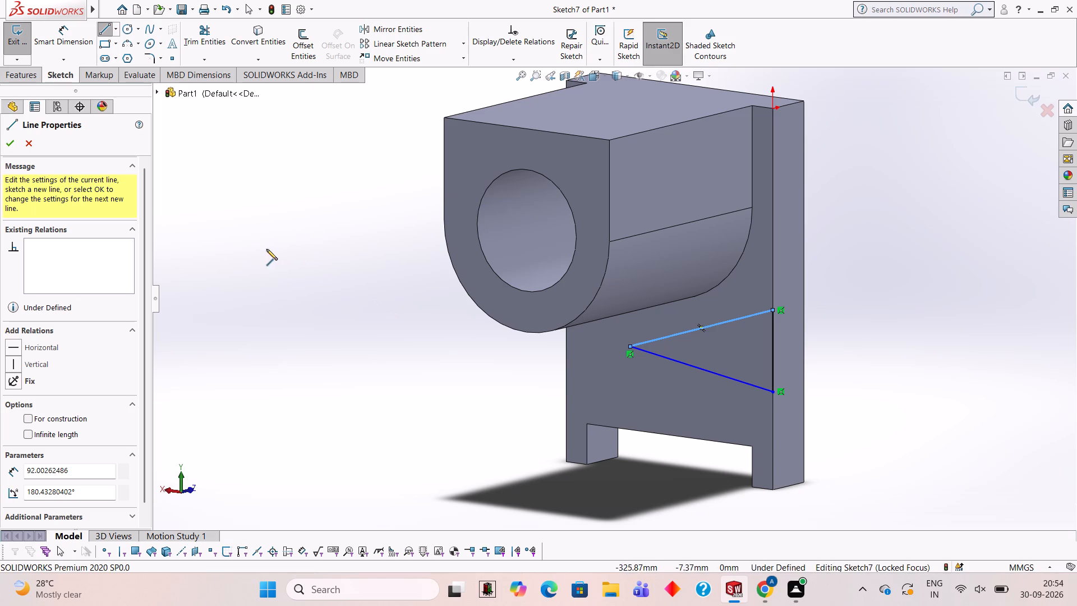
left_click(17, 79)
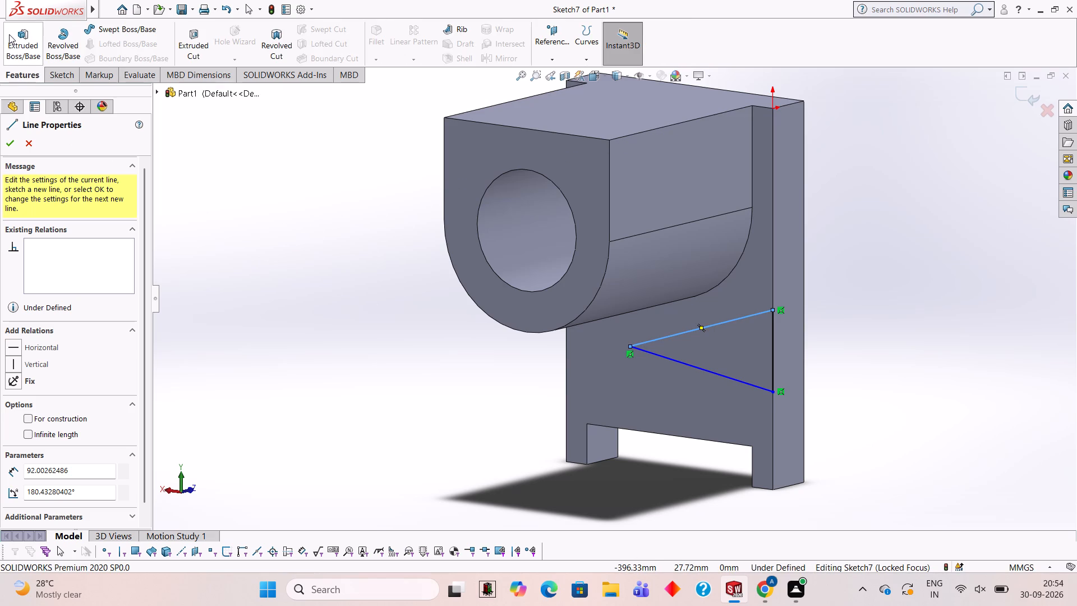
left_click(9, 34)
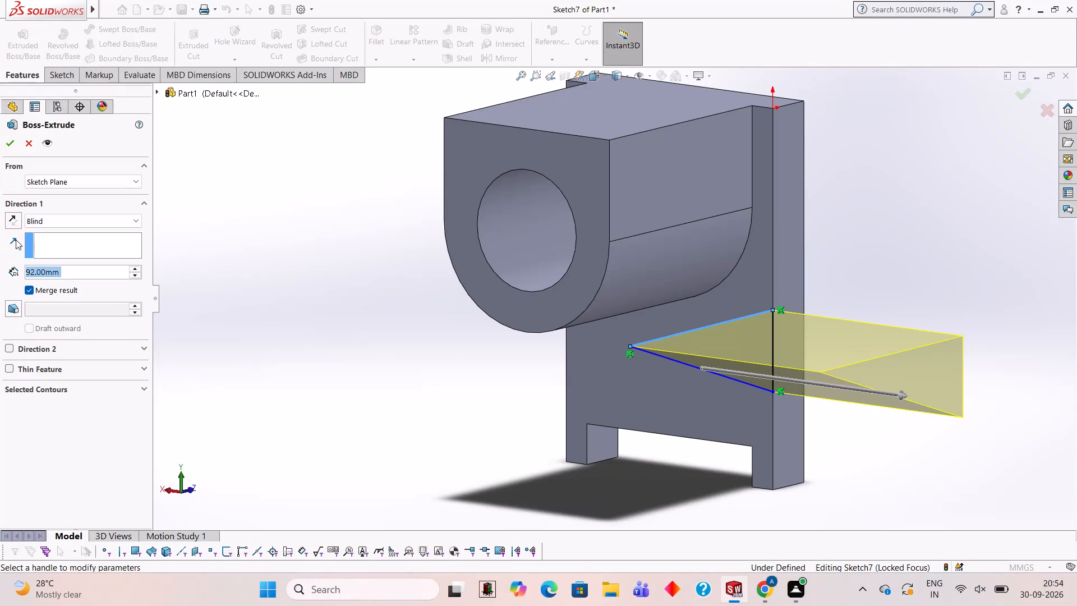
left_click(18, 225)
middle_click_drag(437, 309, 461, 273)
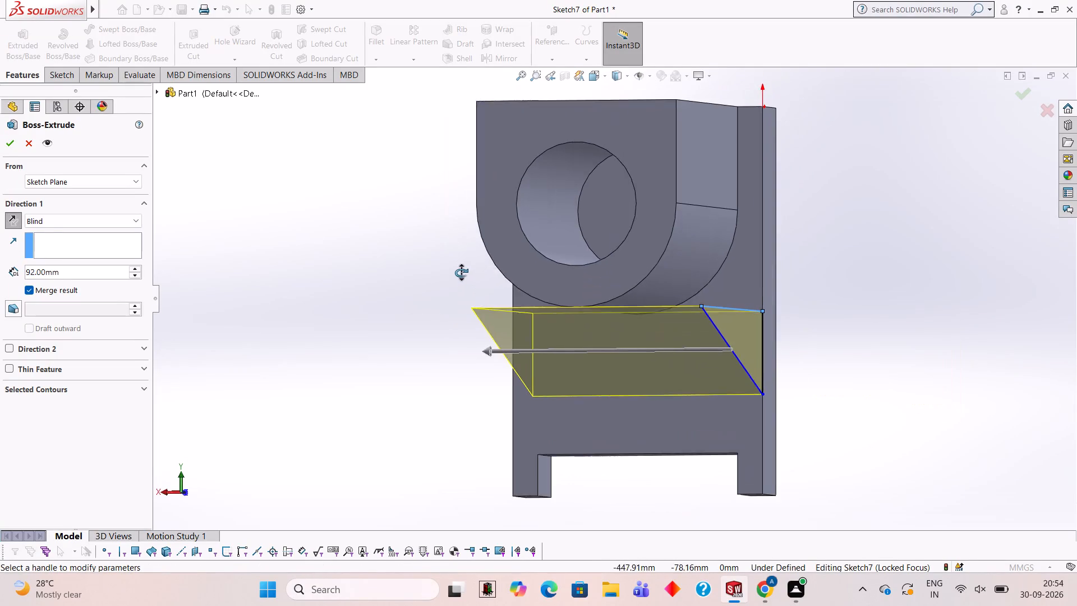
middle_click_drag(461, 273, 480, 281)
middle_click(368, 277)
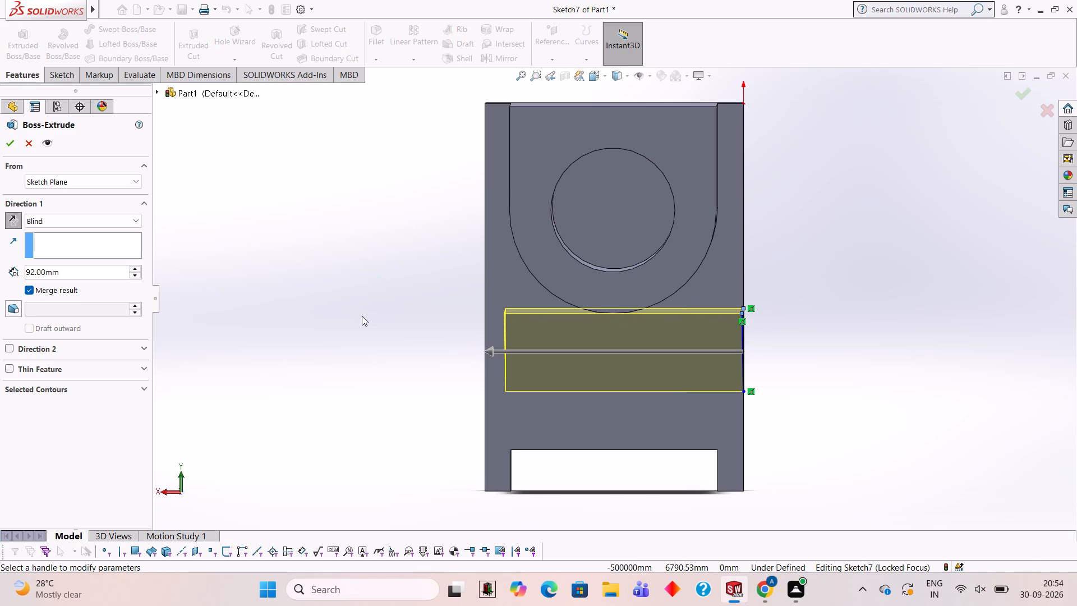
left_click(102, 274)
key("BackSpace")
key("BackSpace")
key("BackSpace")
key("BackSpace")
key("BackSpace")
key("BackSpace")
key("BackSpace")
key("BackSpace")
key("BackSpace")
key("BackSpace")
key("BackSpace")
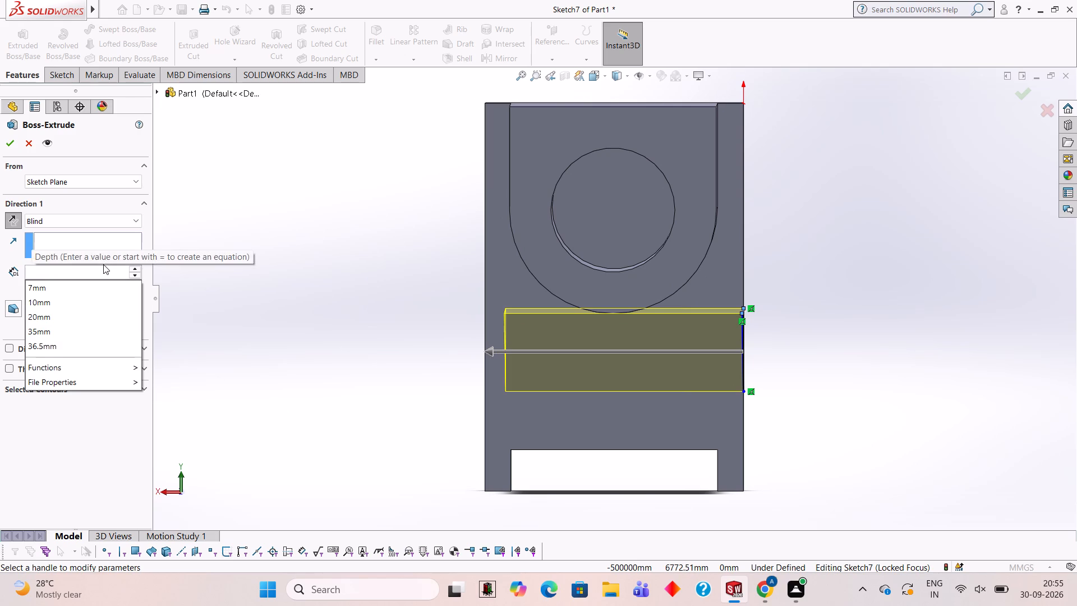
type("100")
key("Return")
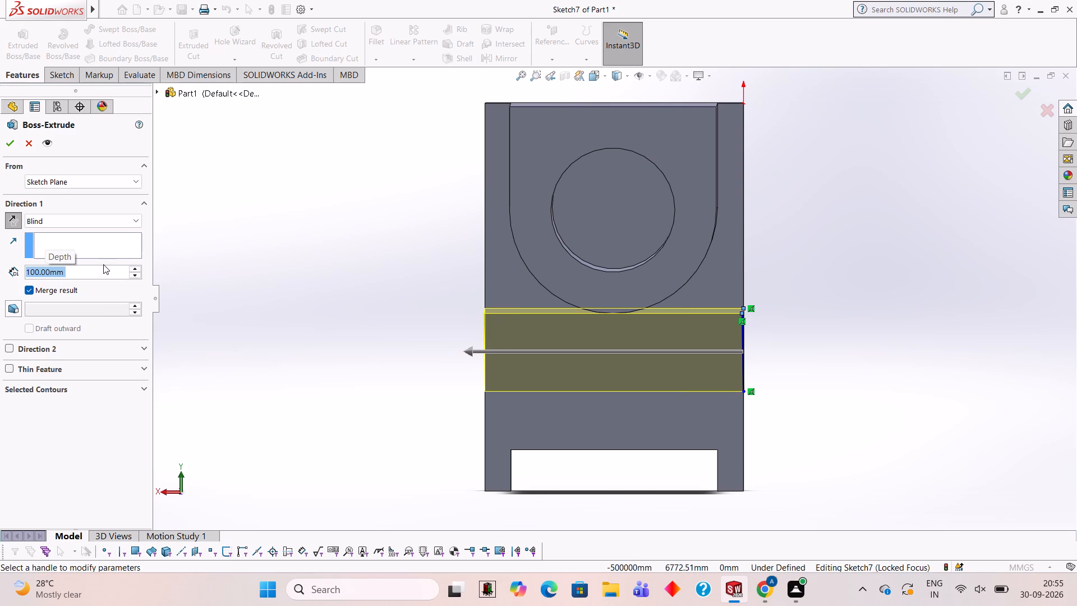
left_click(17, 141)
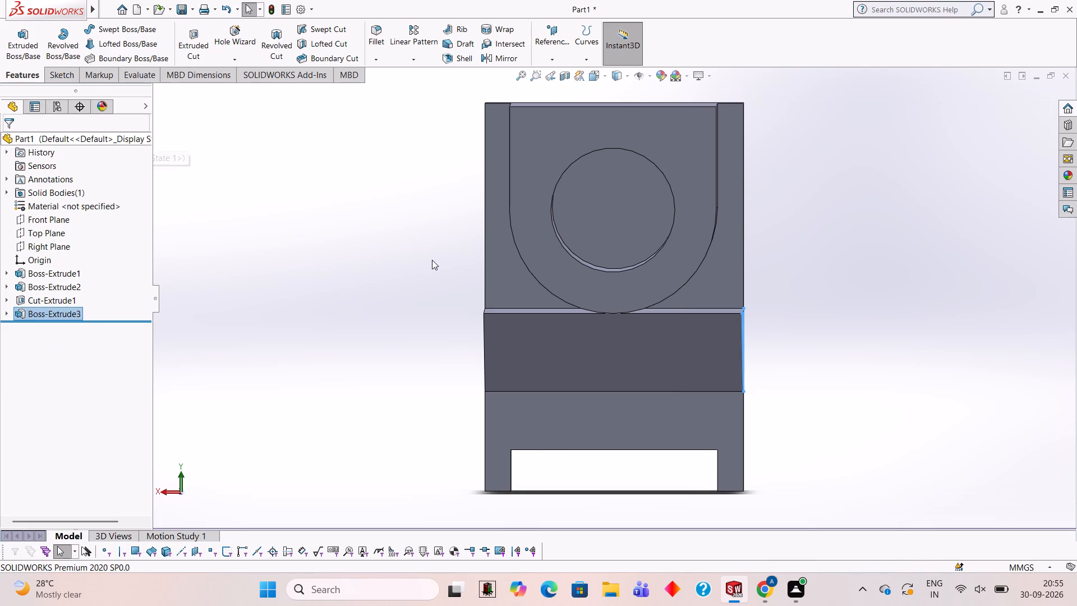
left_click(431, 260)
Sketch a closed triangle on the plate's side face, tracing the wedge's top, plate-side and sloping edges.
scroll(389, 307, "down", 1)
middle_click_drag(394, 346, 333, 319)
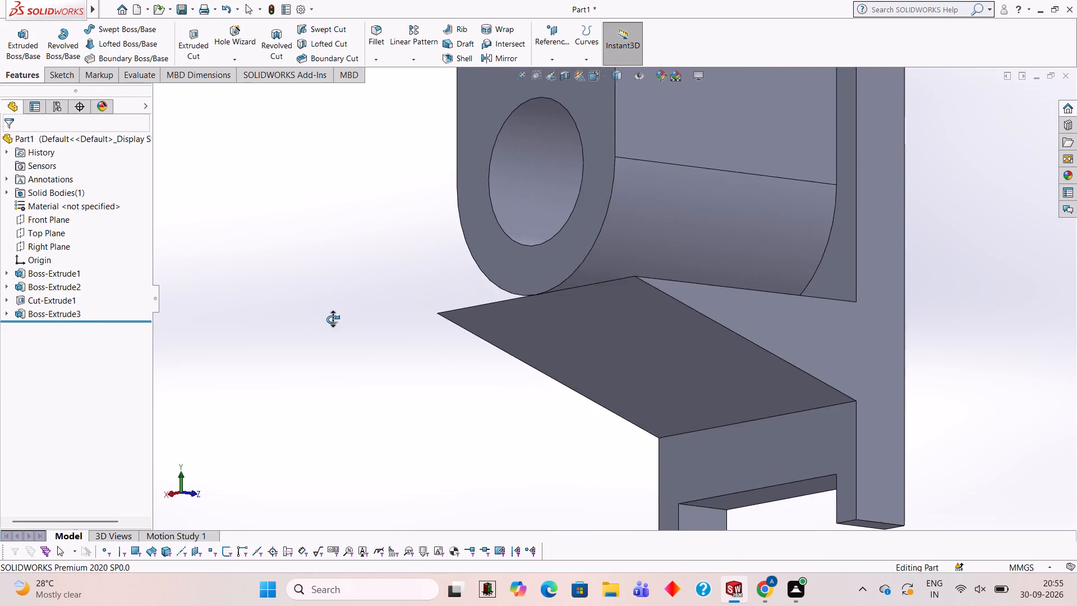
middle_click_drag(333, 319, 312, 320)
middle_click_drag(360, 245, 331, 281)
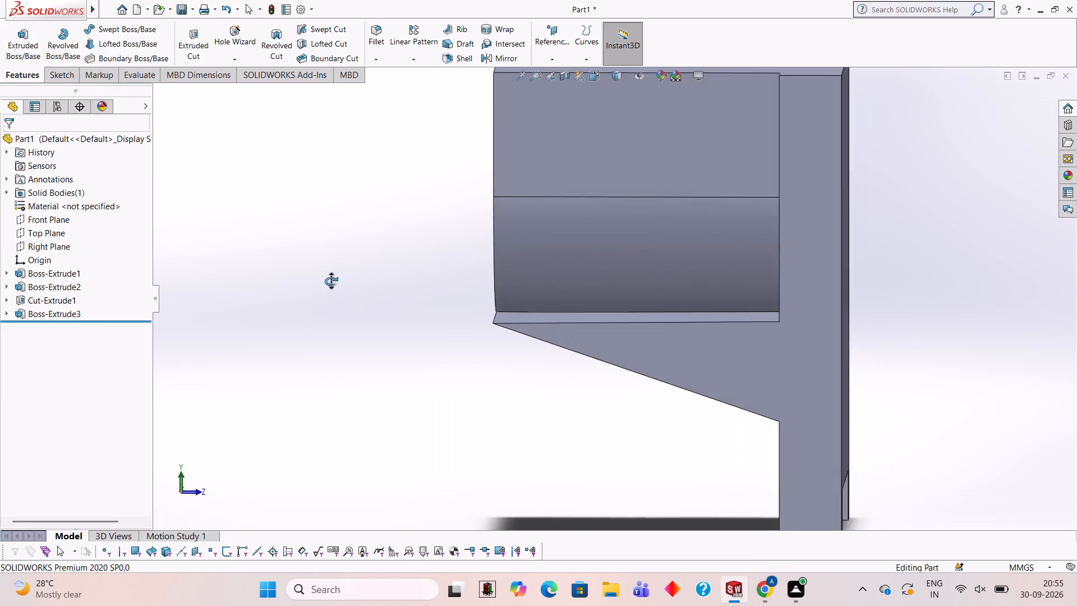
middle_click_drag(331, 281, 336, 275)
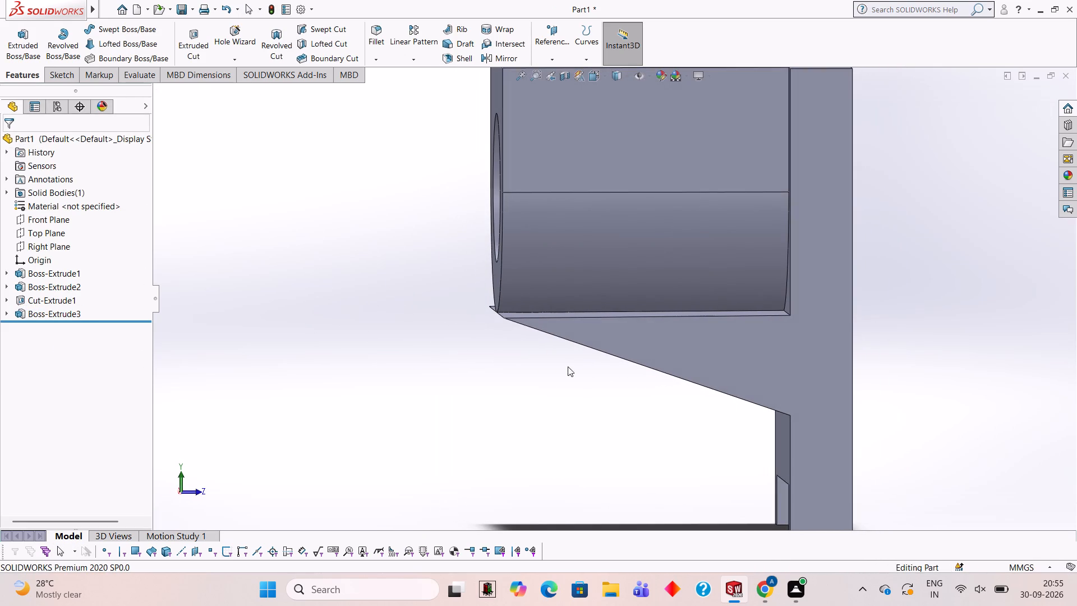
left_click(797, 340)
left_click(840, 304)
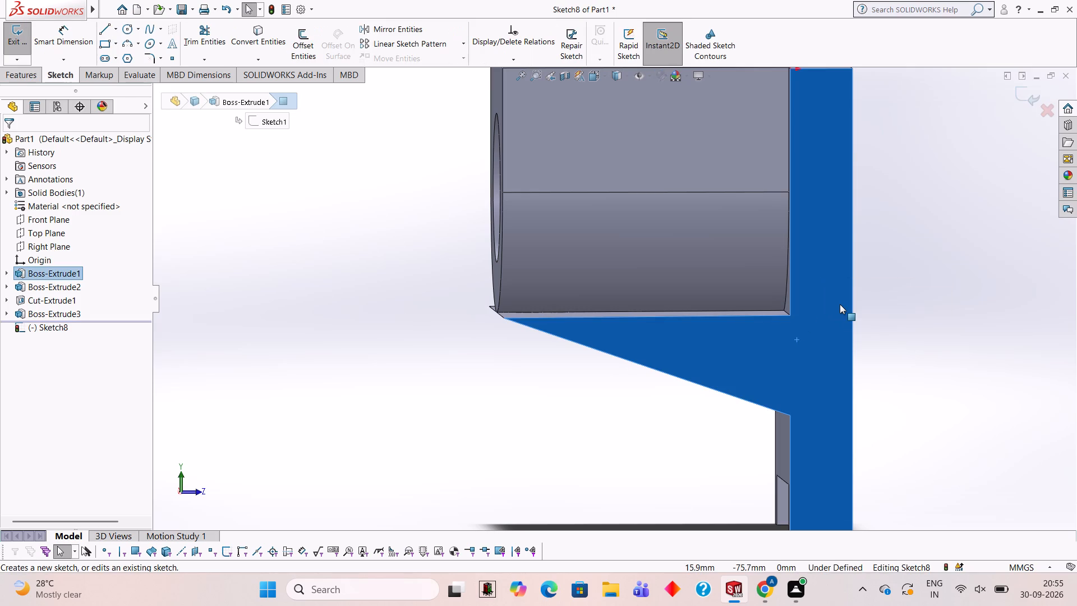
key("ctrl+8")
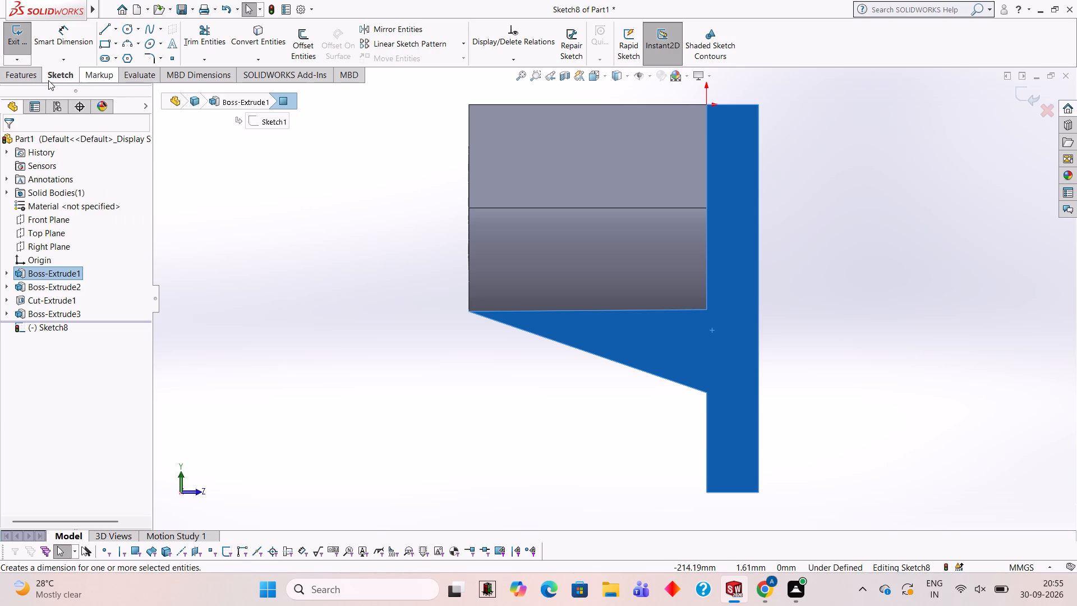
left_click(105, 35)
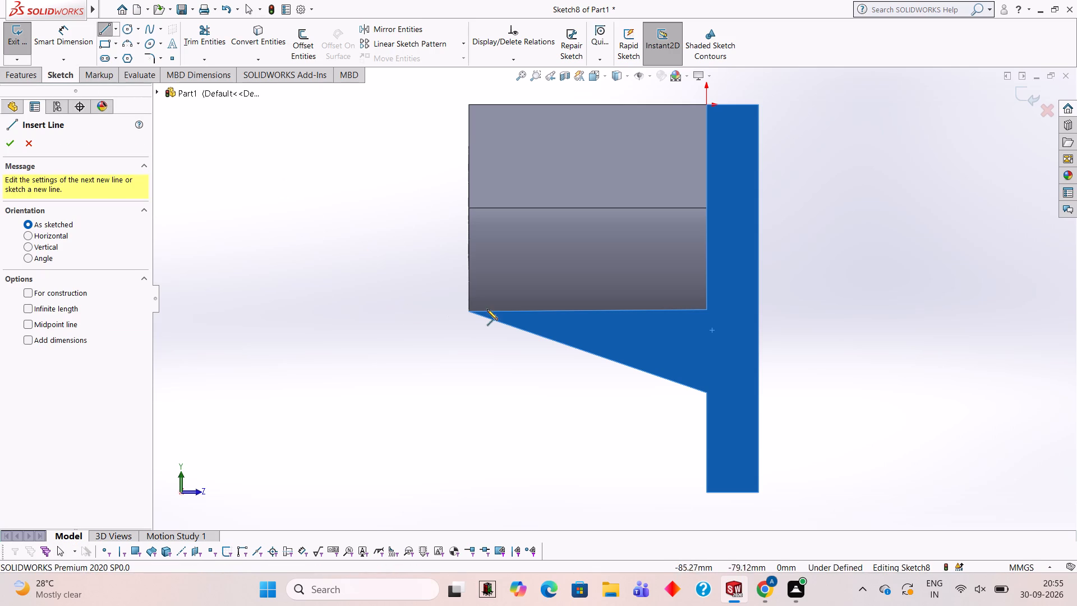
left_click(467, 312)
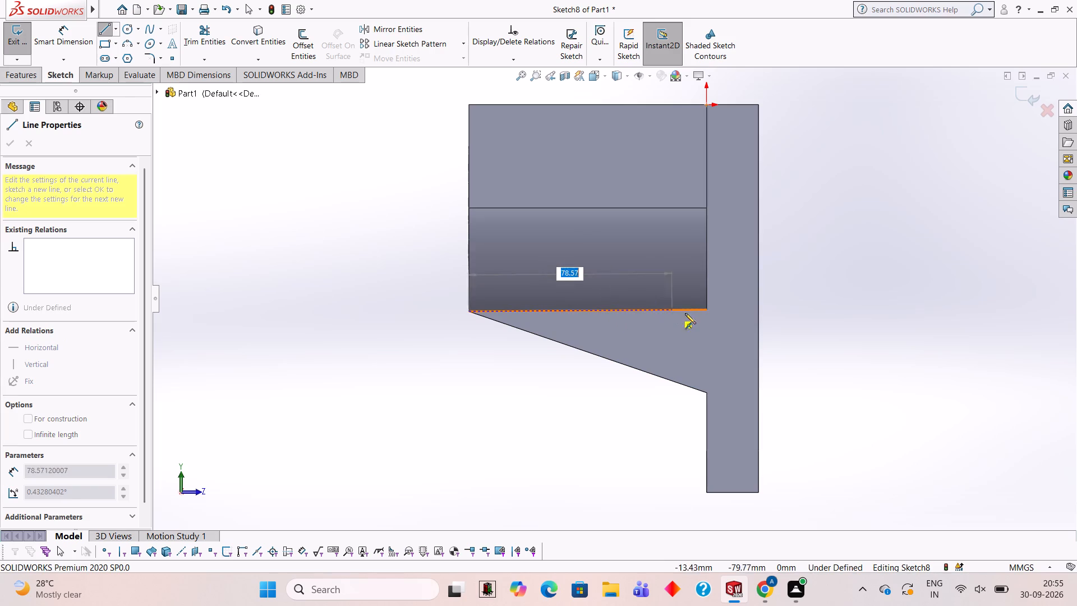
left_click(707, 311)
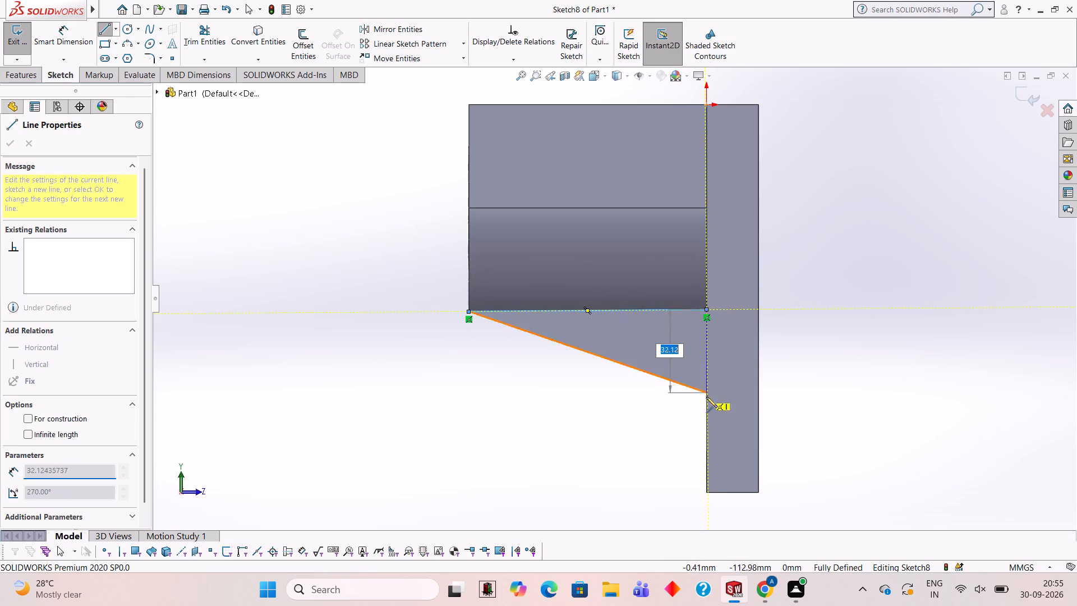
left_click(704, 392)
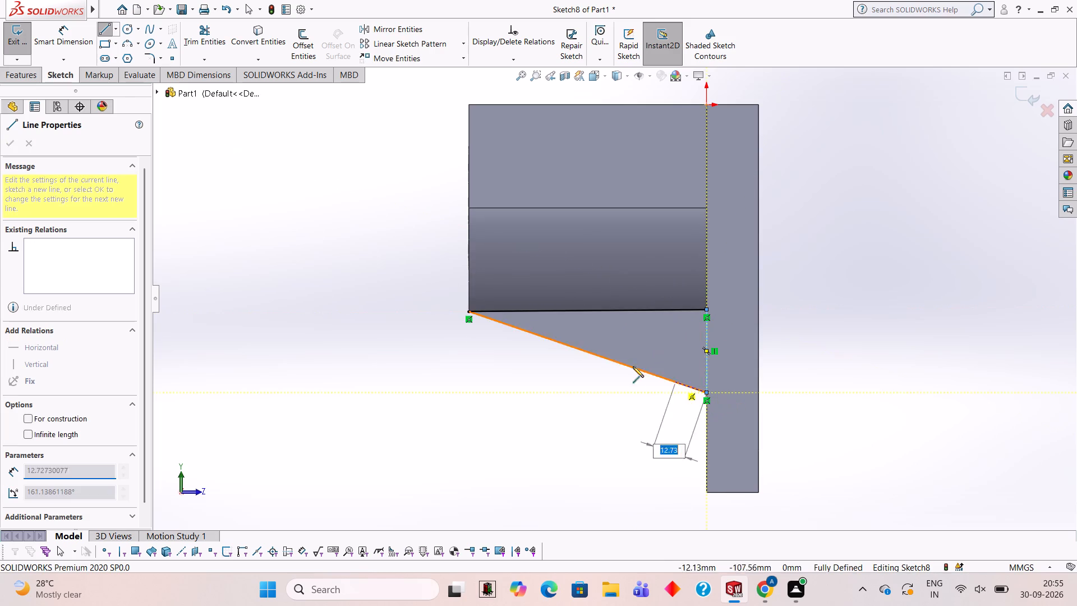
left_click(468, 310)
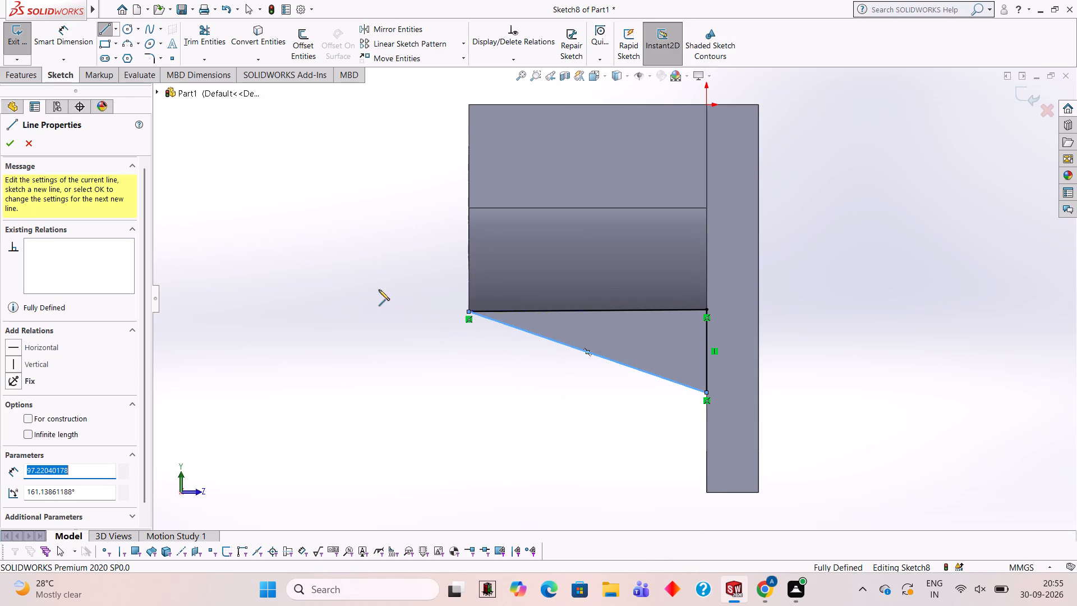
Cut the triangular profile 45 mm blind into the wedge from the plate's side face with an Extruded Cut.
middle_click_drag(374, 290, 413, 300)
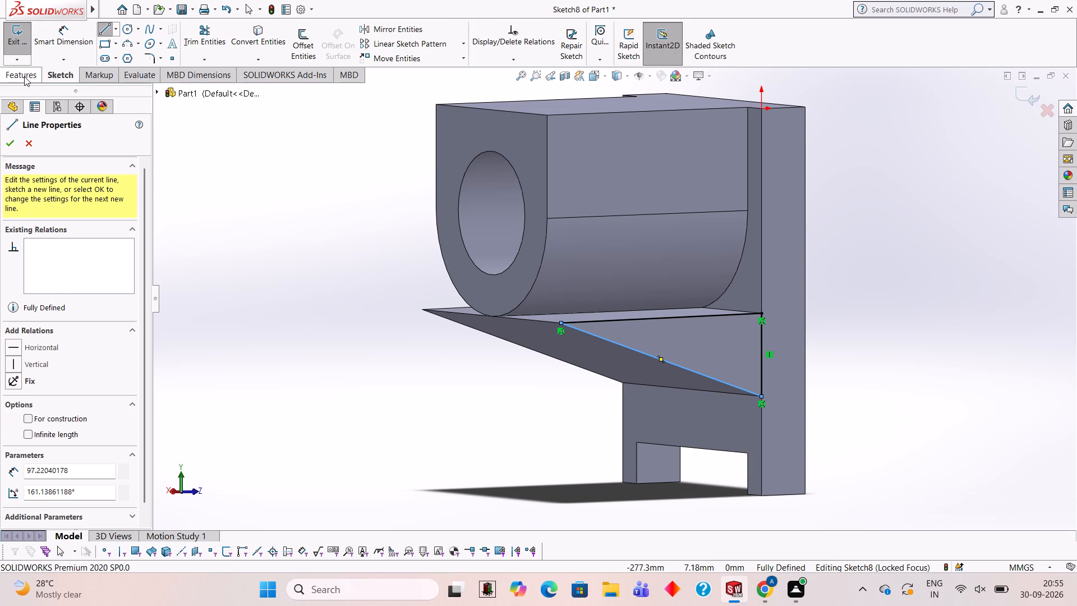
left_click(24, 76)
left_click(208, 44)
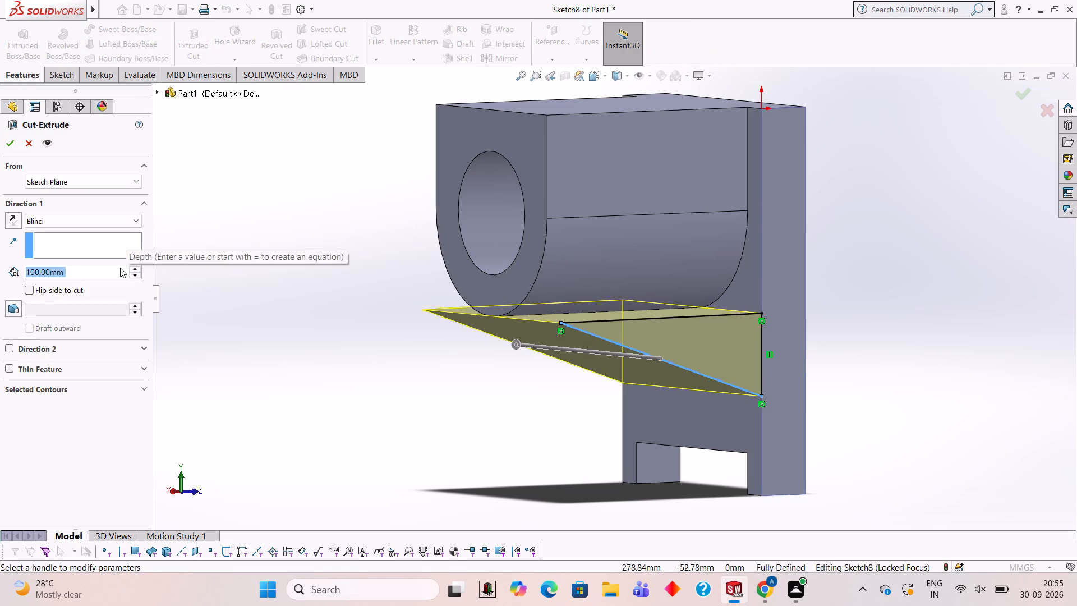
type("45")
key("Return")
middle_click_drag(286, 284, 342, 277)
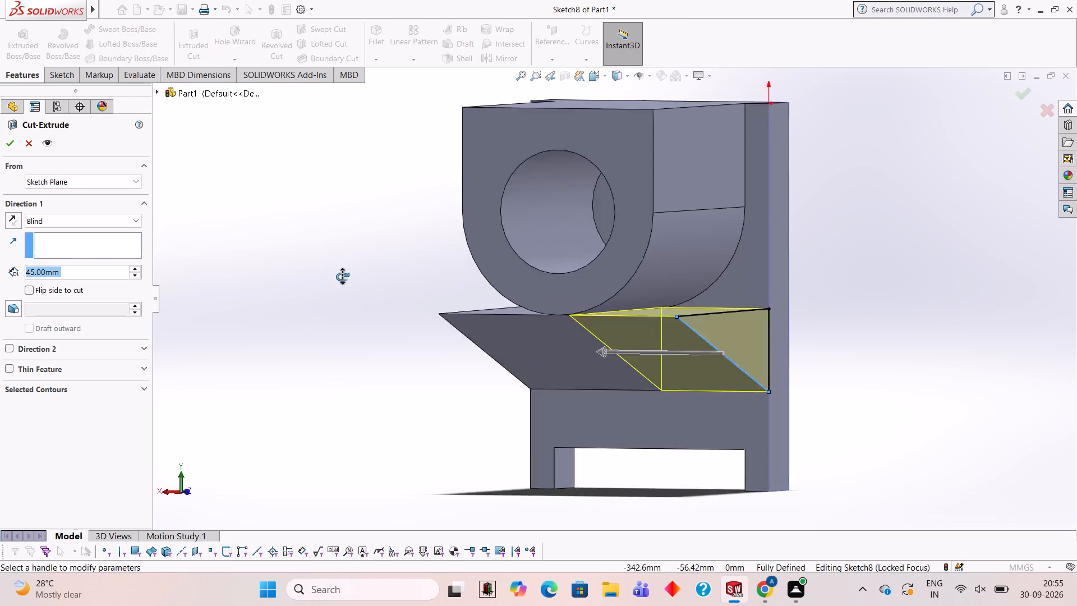
middle_click_drag(342, 277, 350, 270)
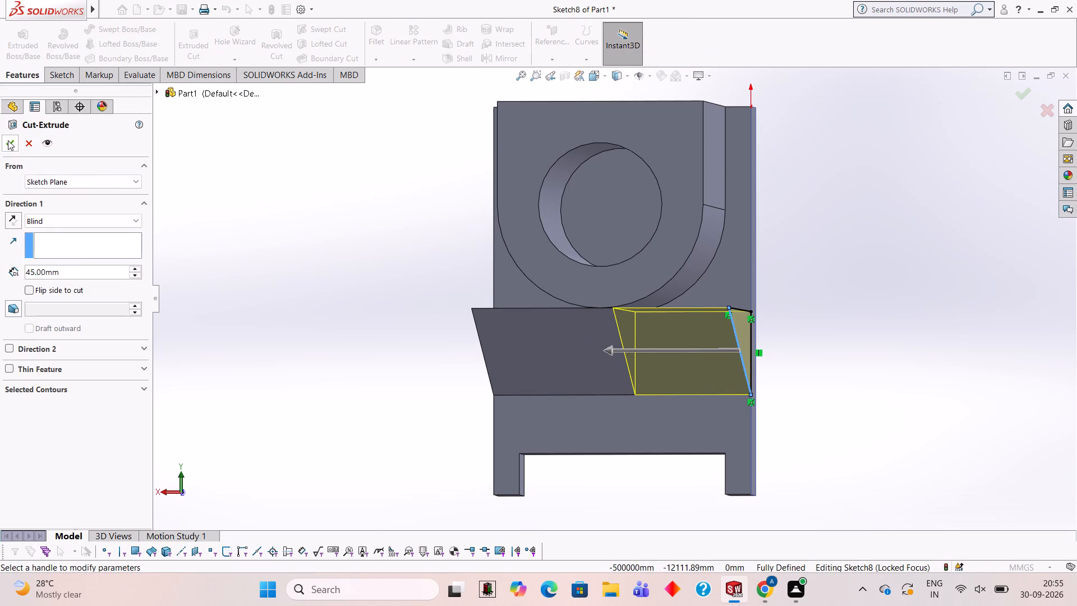
left_click(8, 140)
left_click(349, 246)
Sketch a closed triangle on the opposite side face, tracing the wedge's top, its about 97 mm sloping edge and its about 32 mm plate-side edge.
middle_click_drag(348, 245, 357, 250)
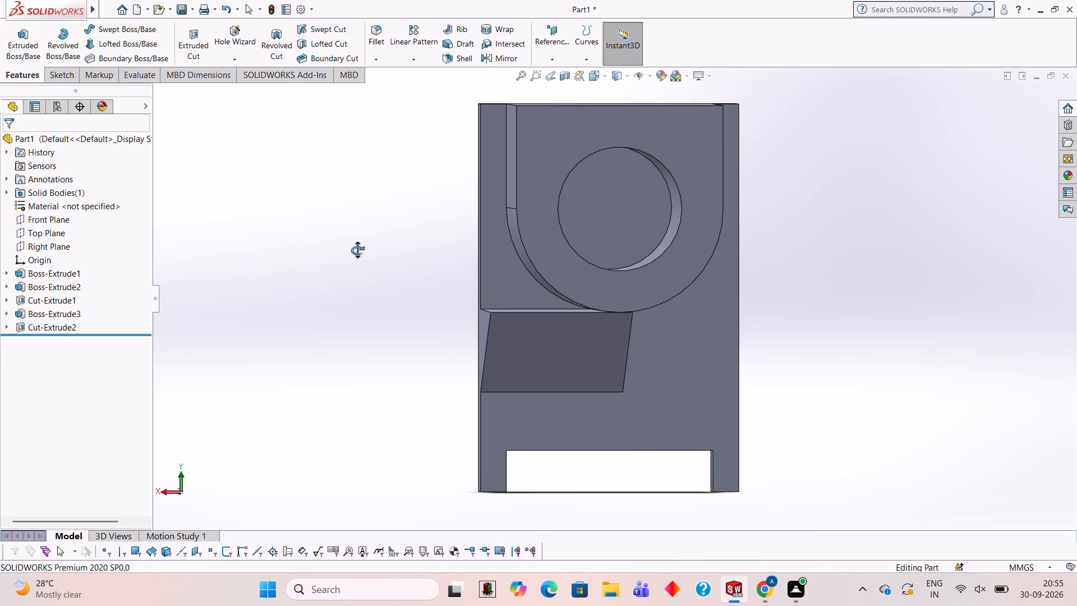
middle_click_drag(357, 250, 455, 305)
left_click(480, 309)
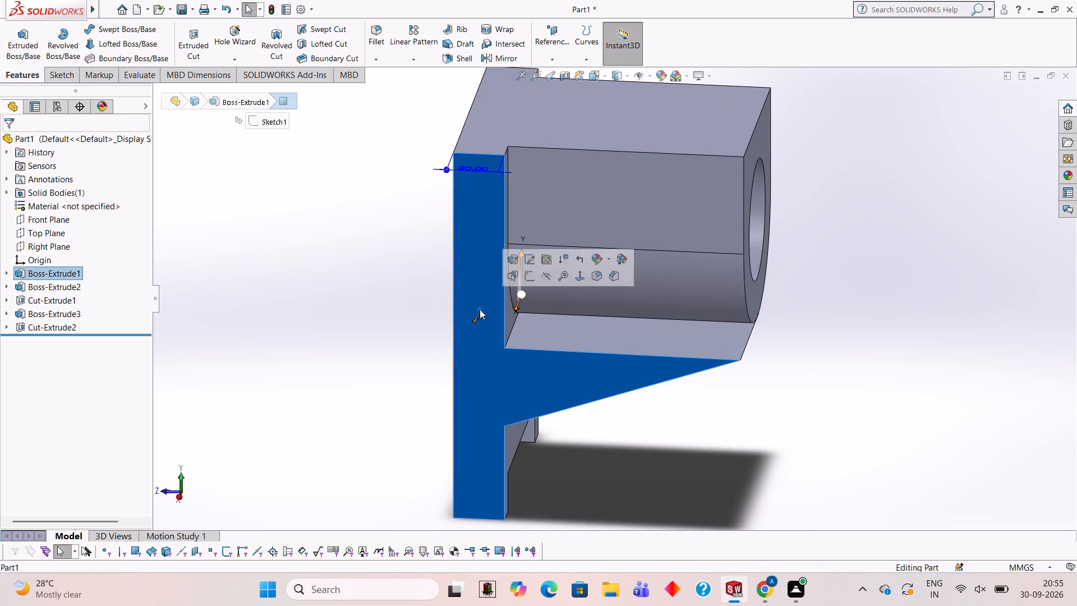
left_click(528, 277)
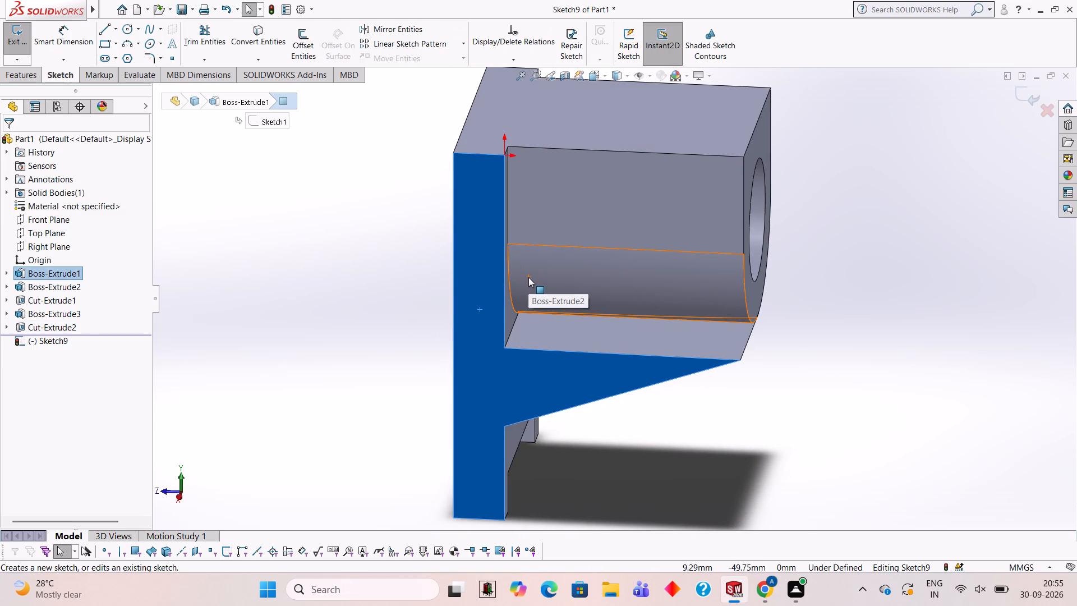
key("ctrl+8")
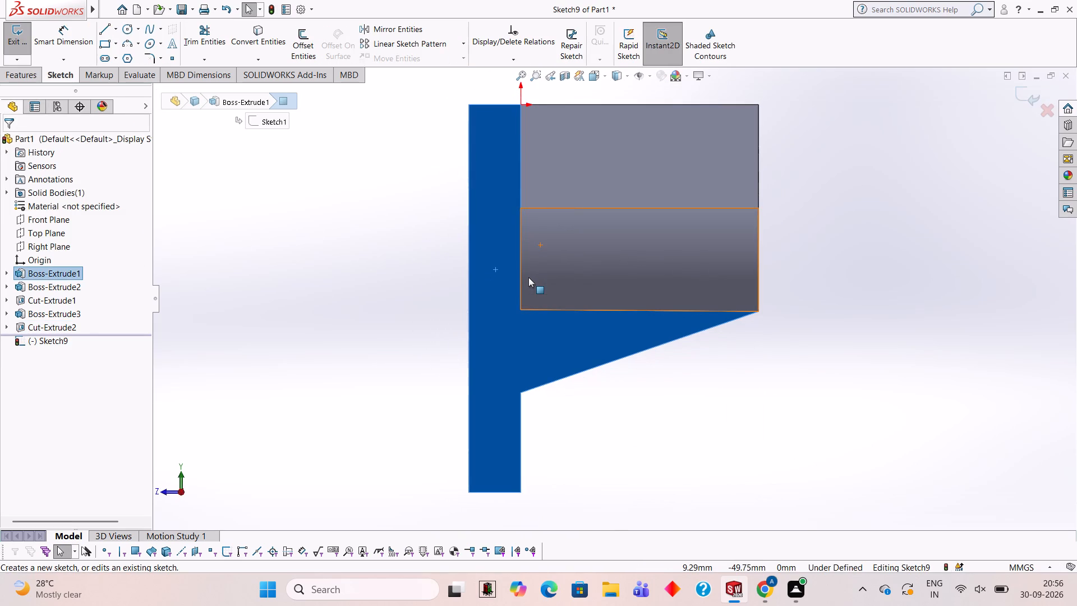
left_click(108, 28)
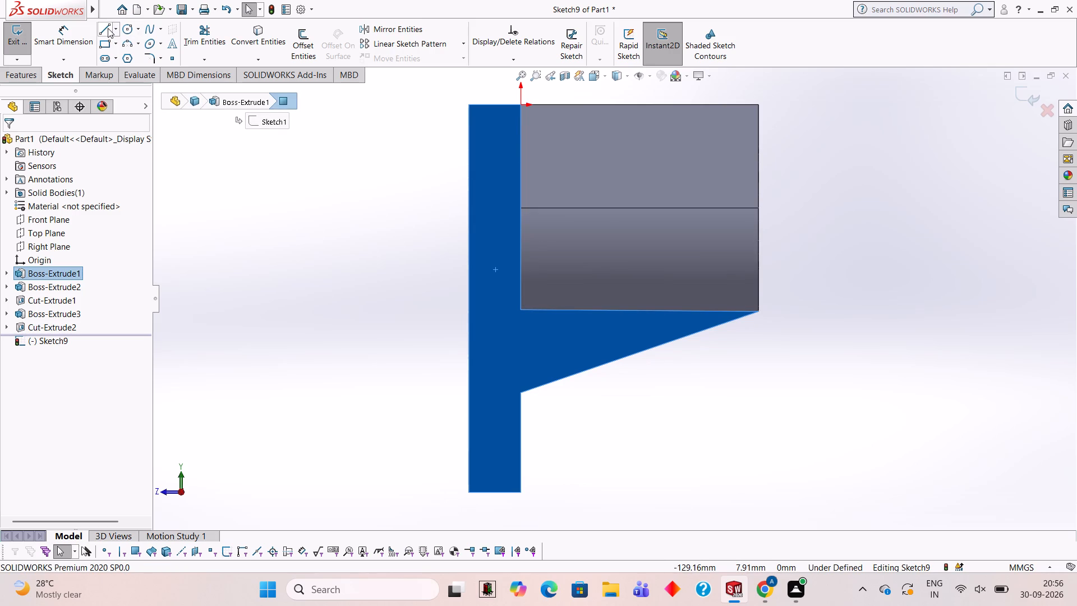
left_click(520, 310)
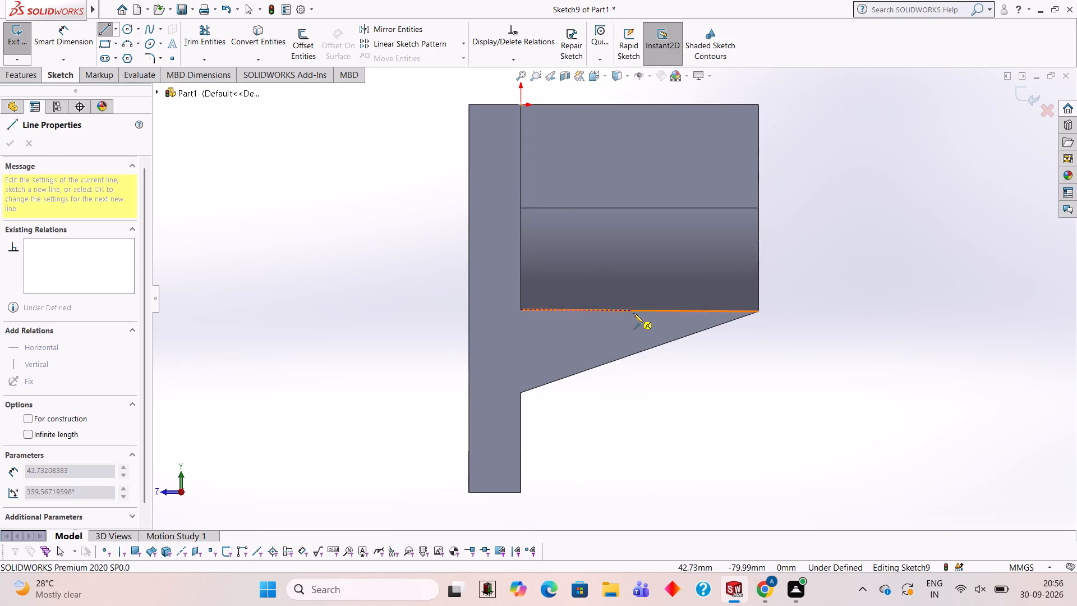
left_click(759, 311)
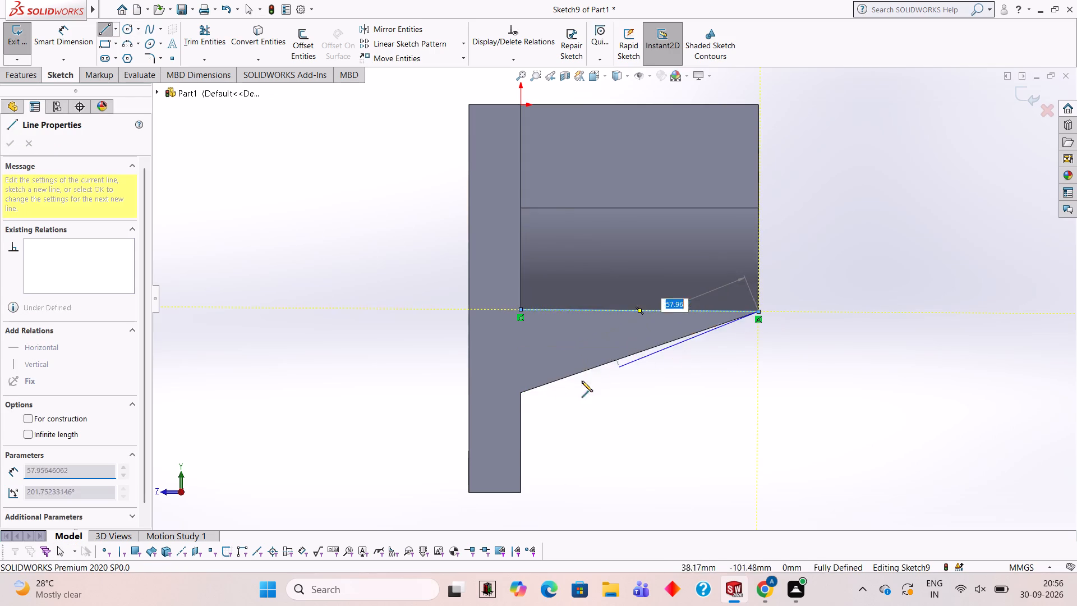
left_click(522, 391)
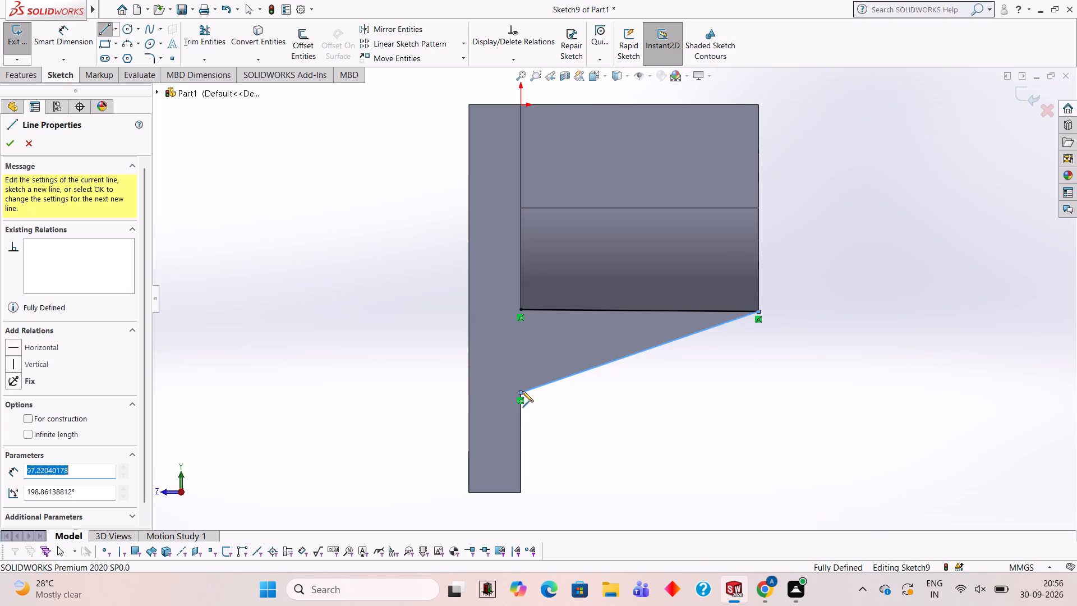
left_click(522, 311)
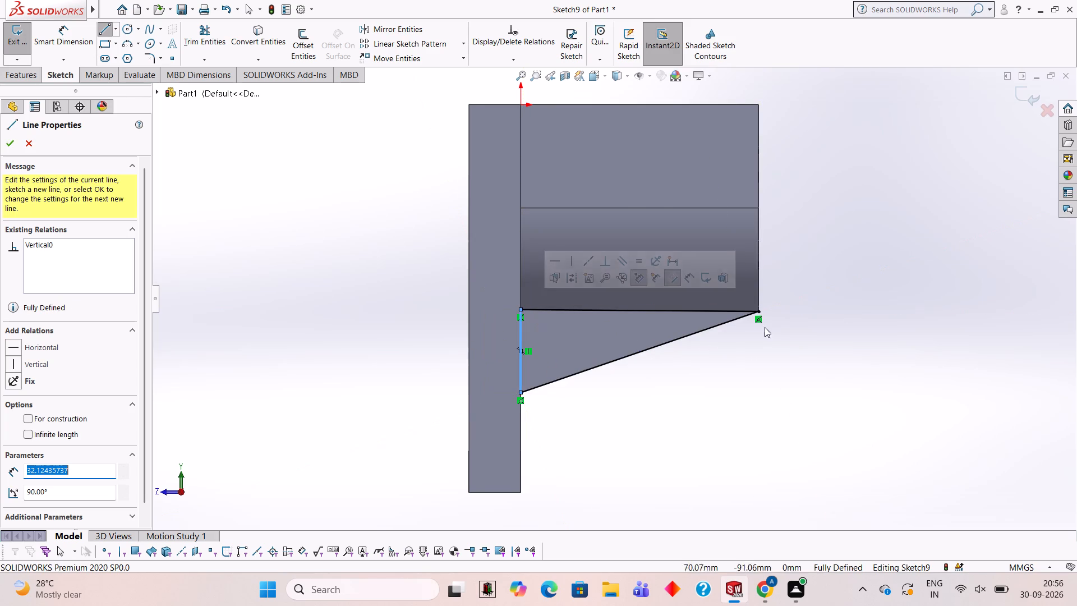
Cut this triangle 45 mm blind into the wedge with an Extruded Cut, leaving a narrow central rib.
middle_click_drag(915, 284, 873, 281)
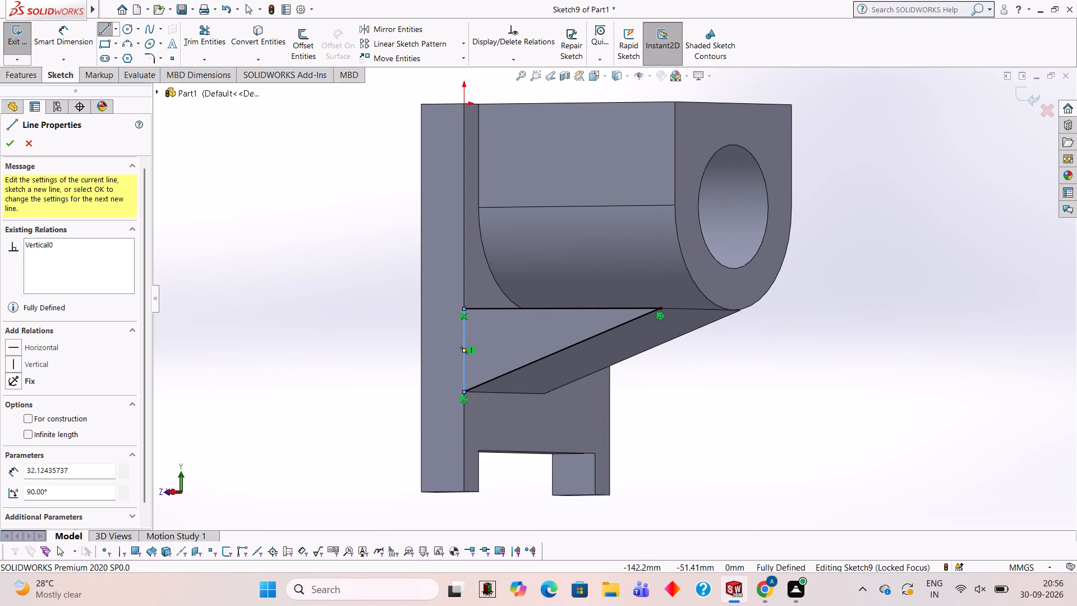
left_click(26, 79)
left_click(198, 48)
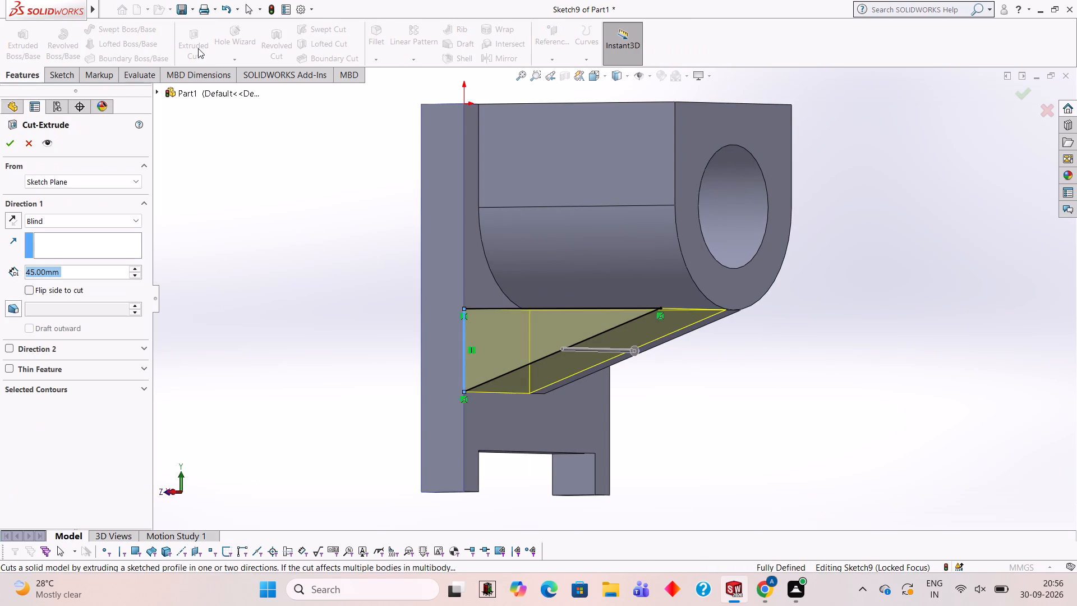
scroll(292, 221, "down", 1)
middle_click_drag(293, 224, 243, 225)
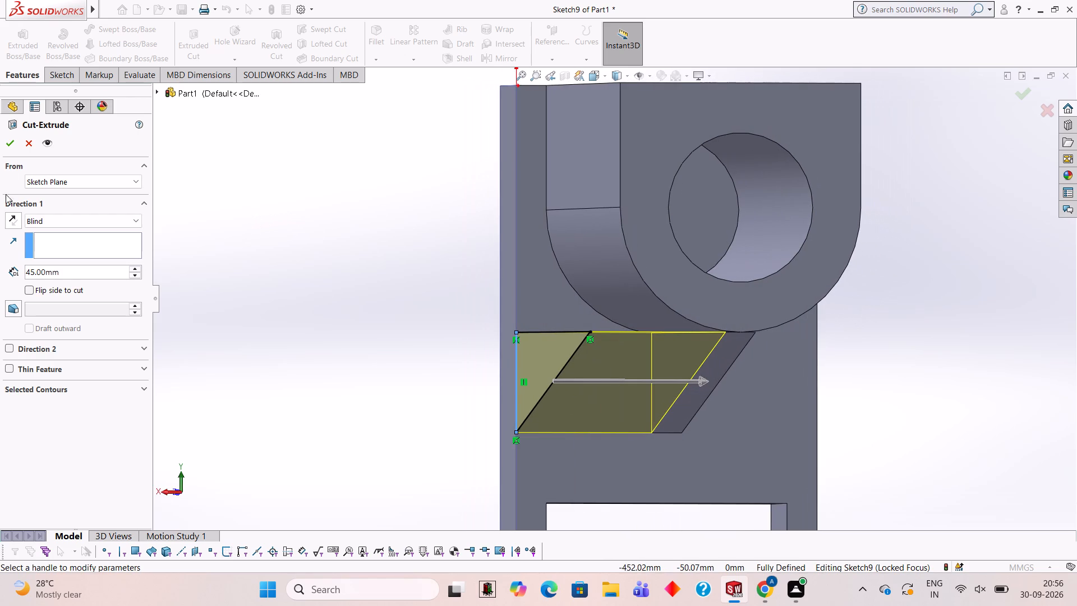
left_click(6, 146)
left_click(224, 196)
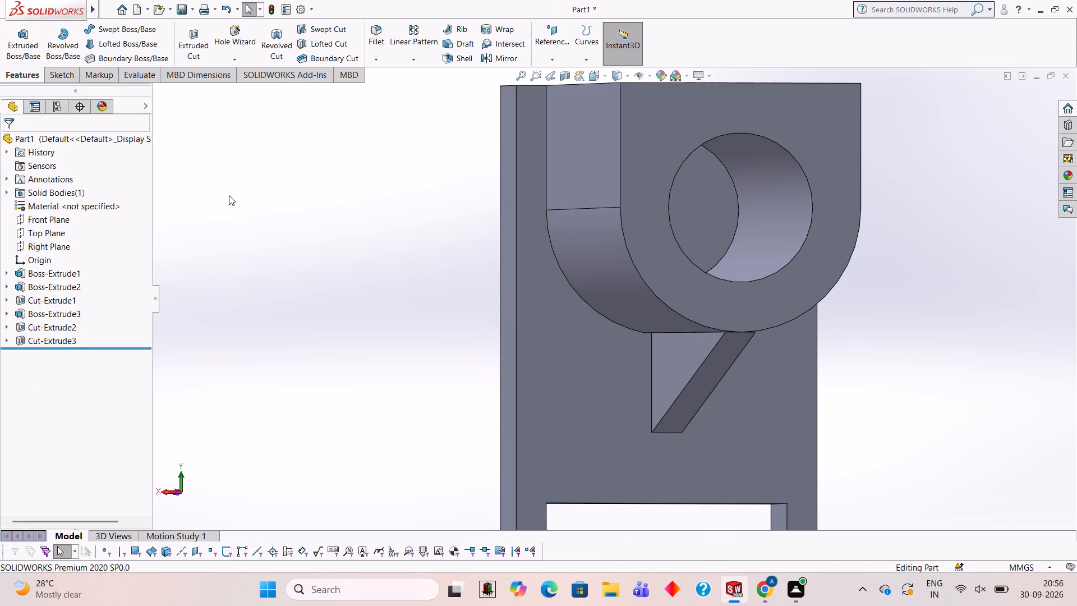
Examine the central rib, its junction with the boss's underside and plate, and the whole part from several sides.
scroll(254, 219, "up", 2)
middle_click_drag(299, 277, 272, 244)
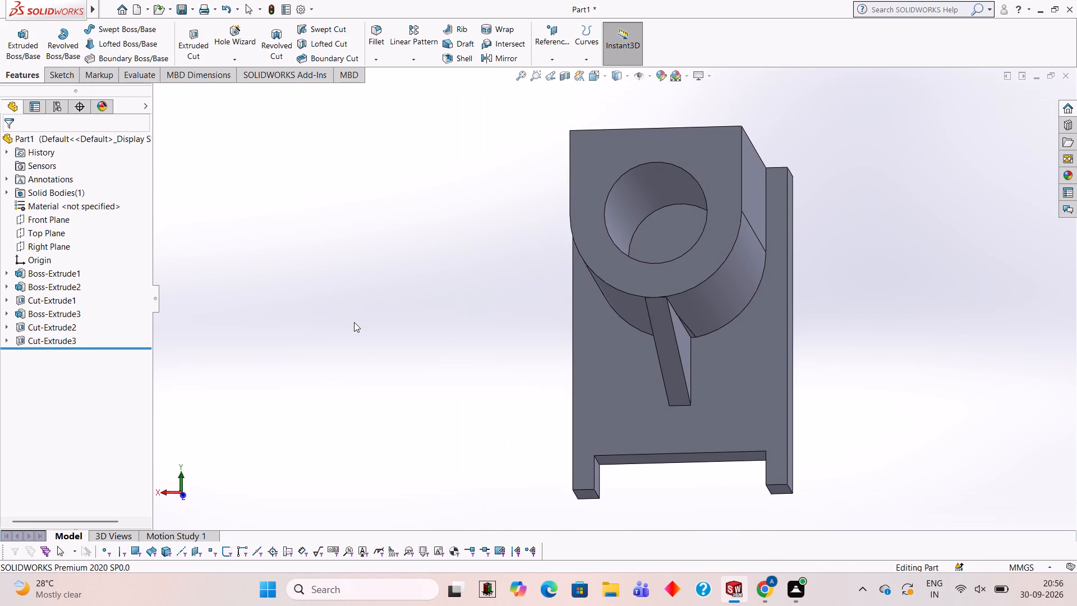
scroll(436, 356, "up", 2)
middle_click_drag(472, 365, 485, 345)
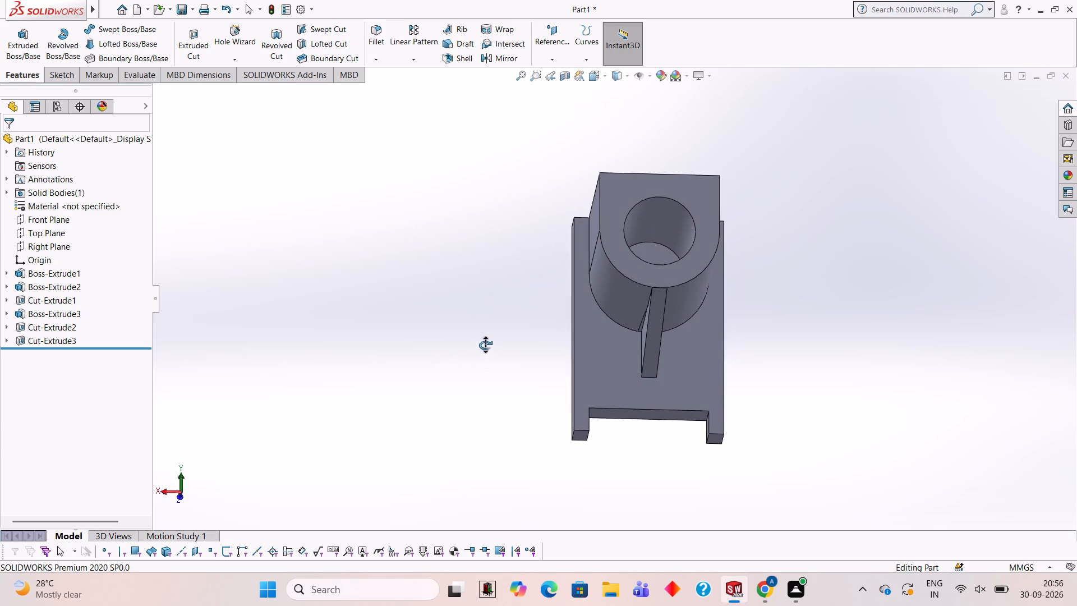
middle_click_drag(485, 345, 485, 345)
middle_click_drag(789, 284, 813, 298)
middle_click_drag(813, 298, 794, 268)
scroll(695, 311, "down", 5)
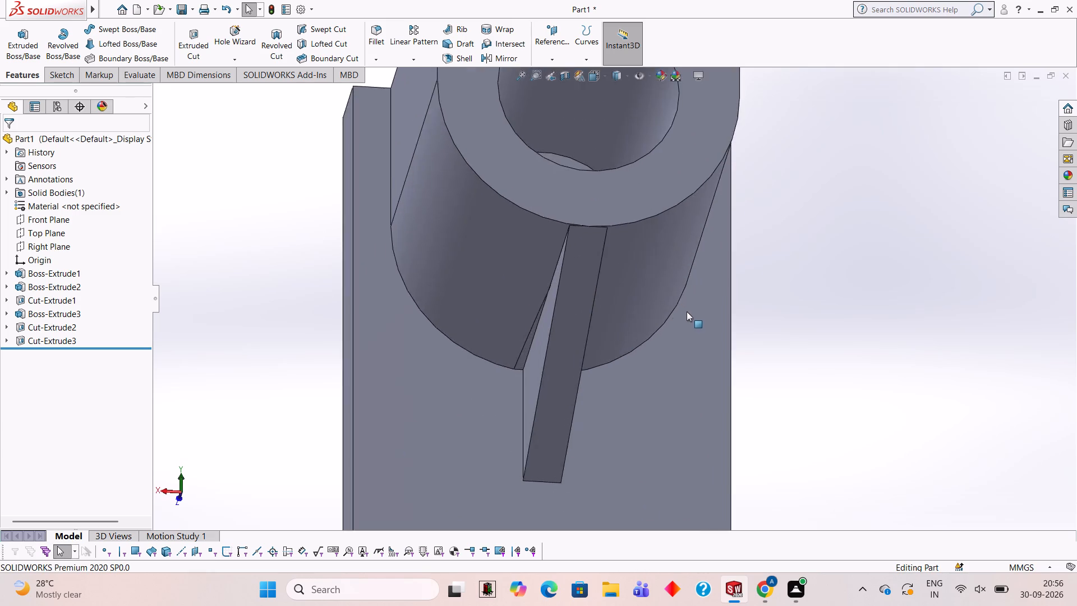
middle_click_drag(686, 313, 616, 322)
scroll(579, 449, "down", 6)
middle_click_drag(608, 388, 679, 270)
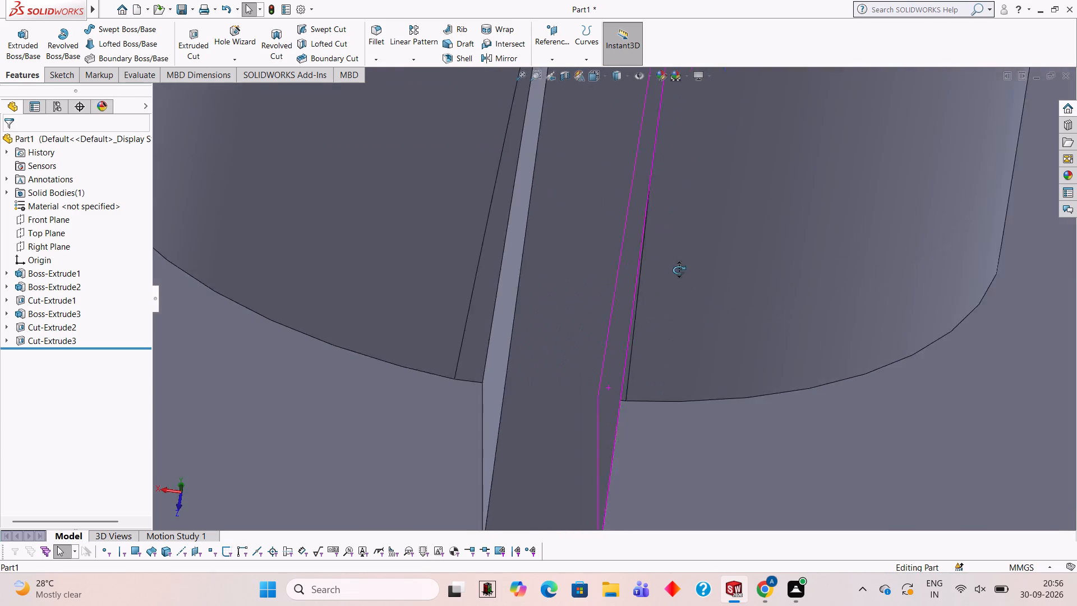
middle_click_drag(679, 270, 664, 261)
scroll(656, 267, "up", 4)
middle_click_drag(627, 267, 670, 291)
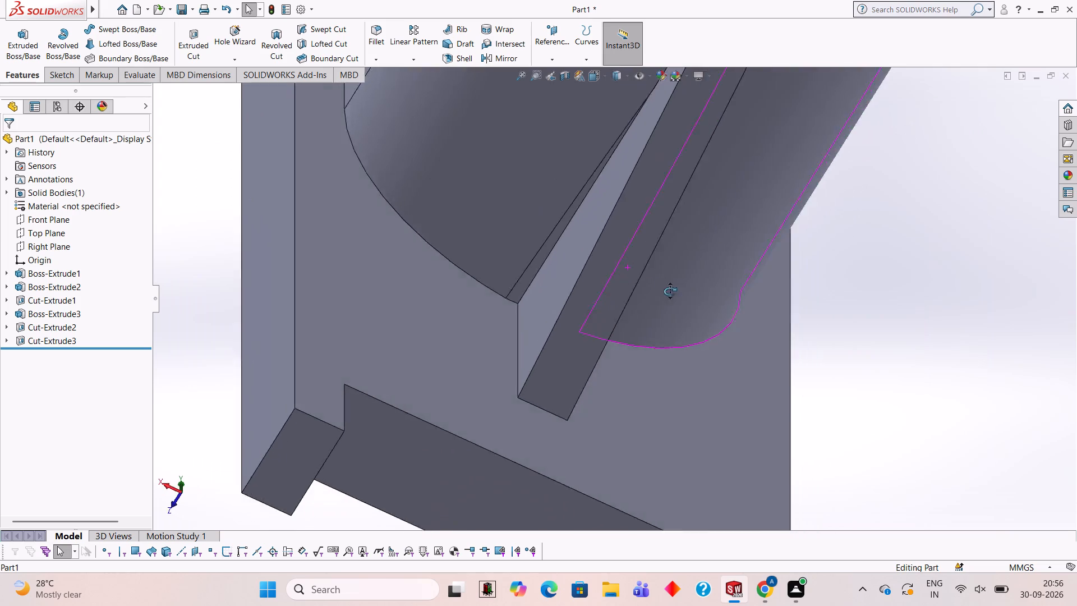
middle_click_drag(670, 291, 692, 314)
scroll(682, 308, "up", 6)
scroll(732, 282, "up", 1)
middle_click_drag(762, 256, 777, 361)
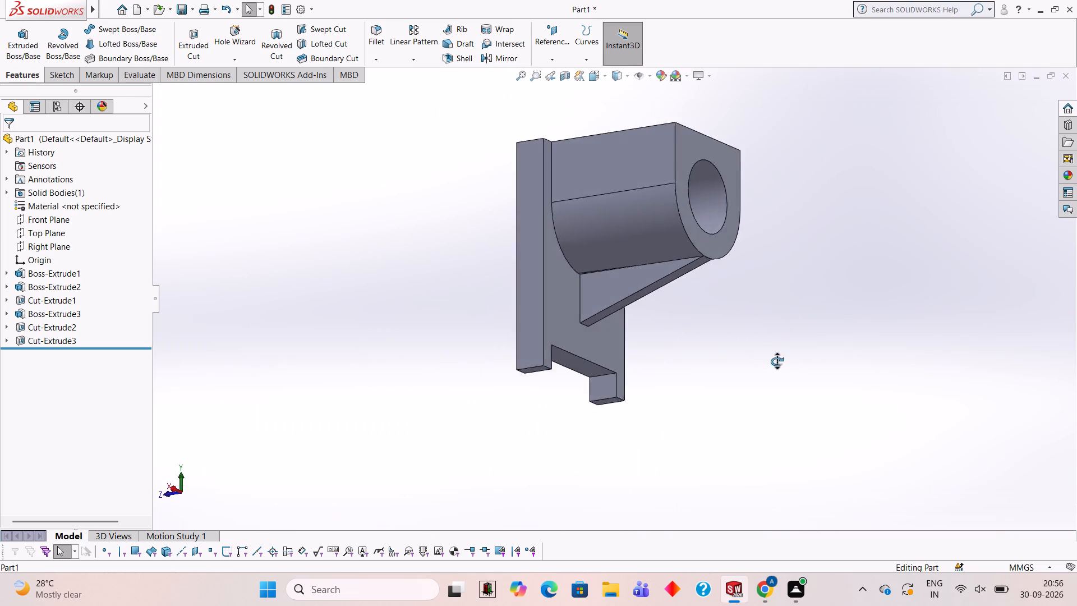
middle_click_drag(777, 361, 633, 286)
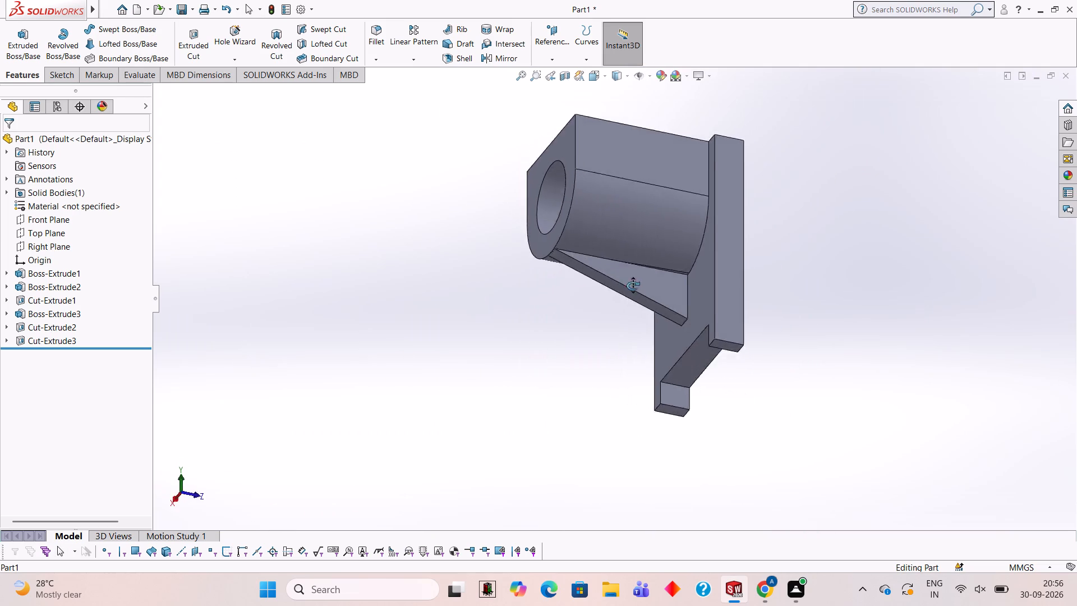
middle_click_drag(633, 286, 671, 380)
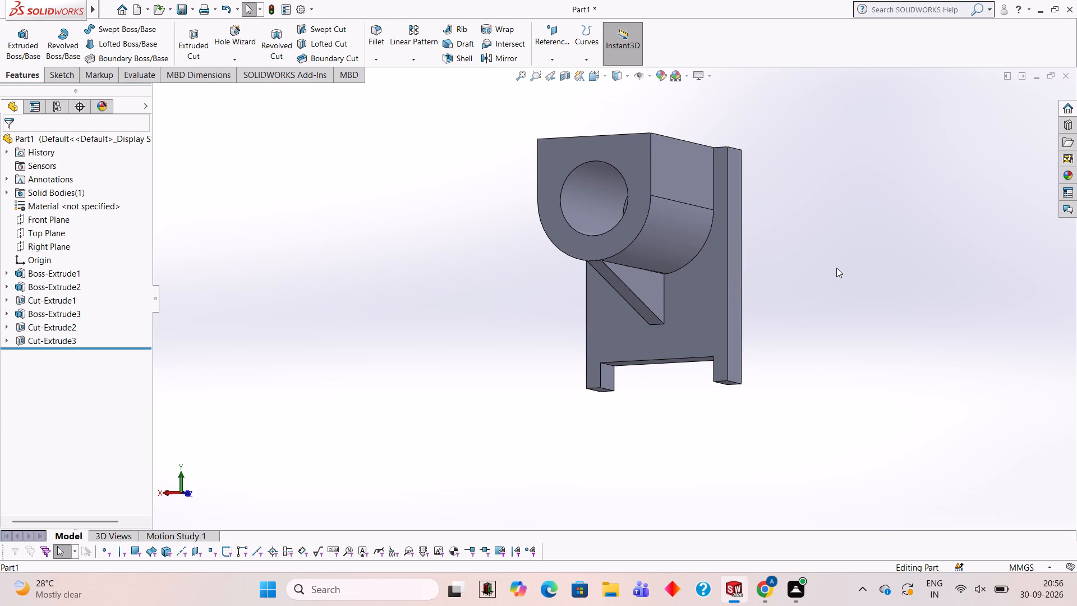
middle_click_drag(836, 268, 860, 268)
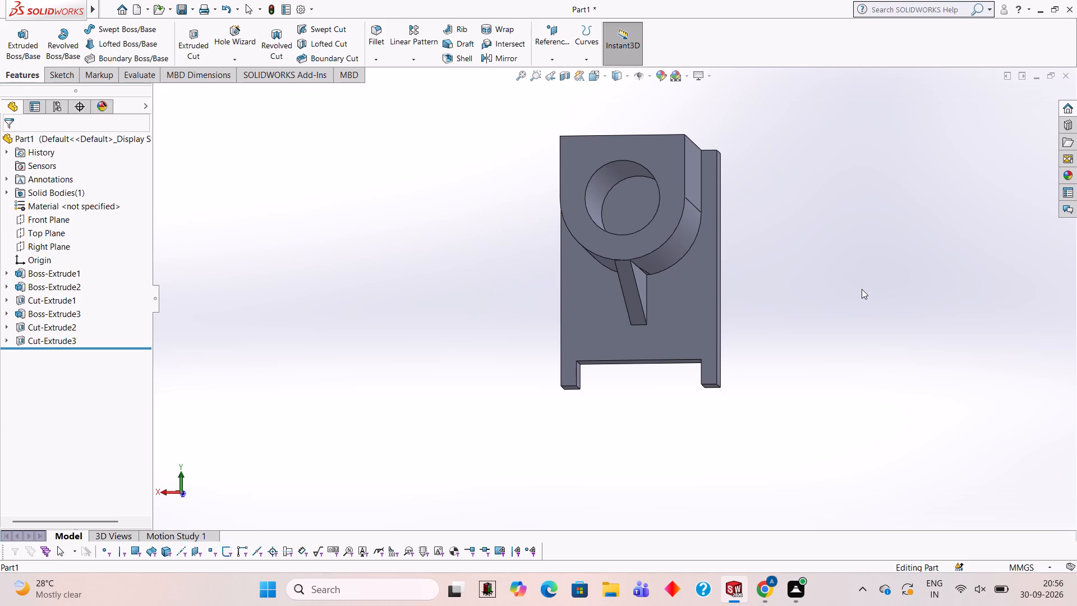
middle_click_drag(754, 163, 758, 192)
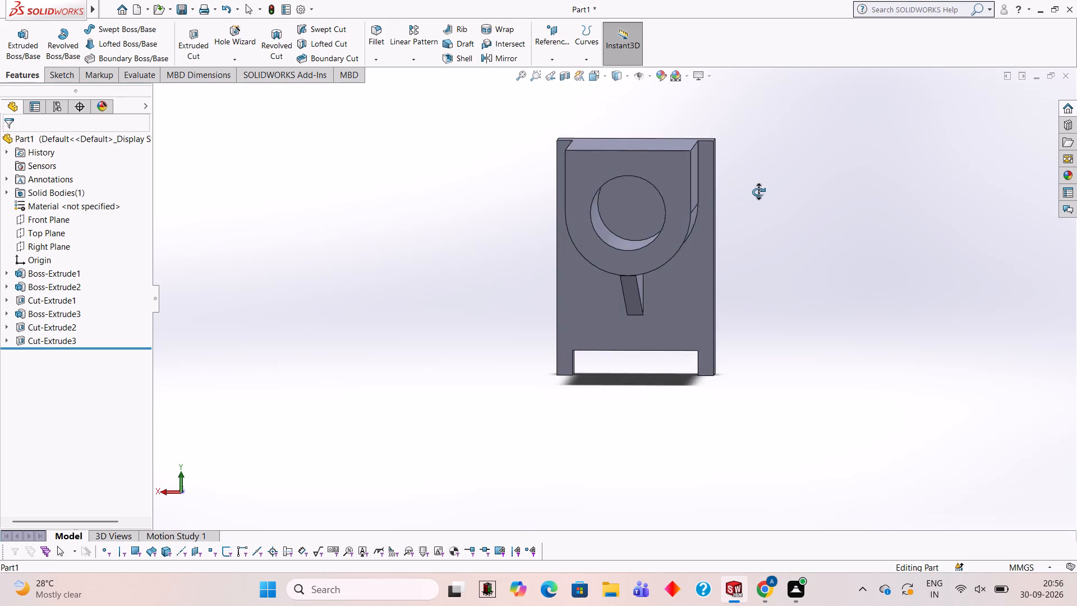
middle_click_drag(758, 192, 822, 240)
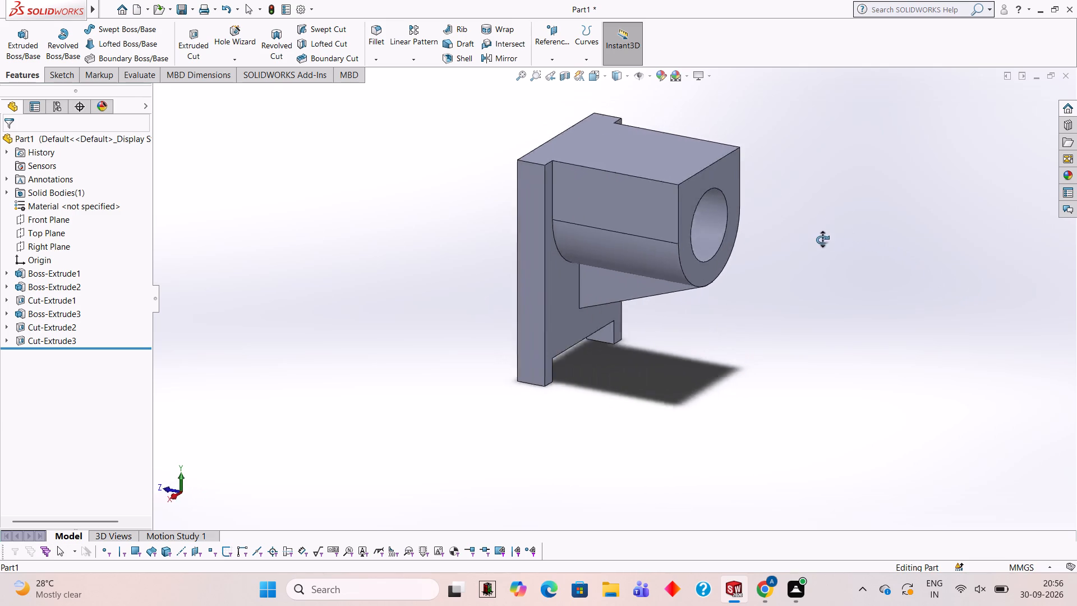
middle_click_drag(822, 240, 820, 240)
scroll(820, 240, "up", 1)
middle_click_drag(820, 240, 788, 208)
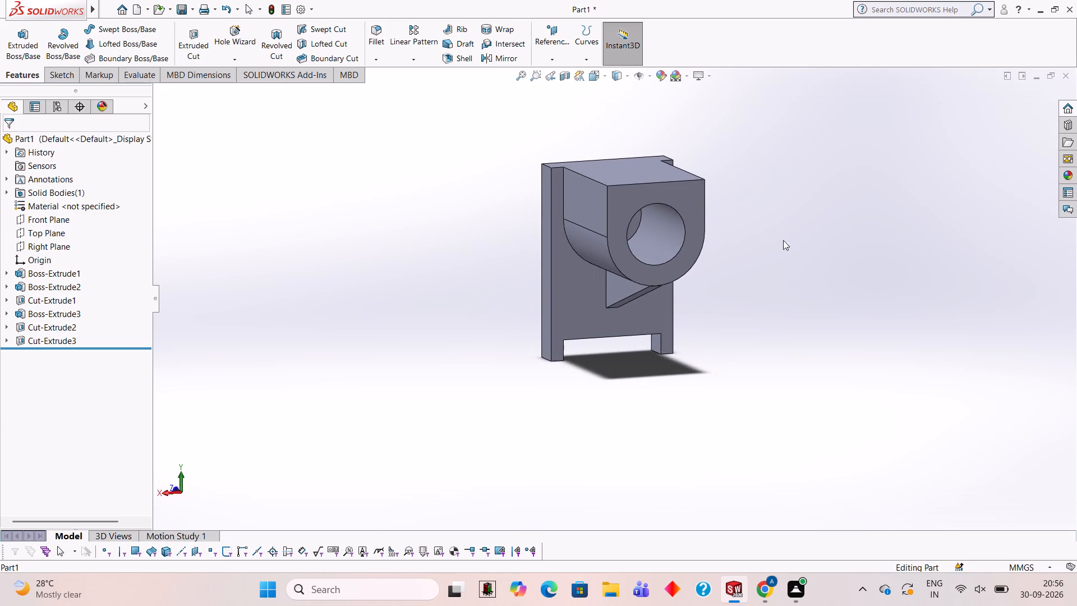
scroll(791, 255, "down", 1)
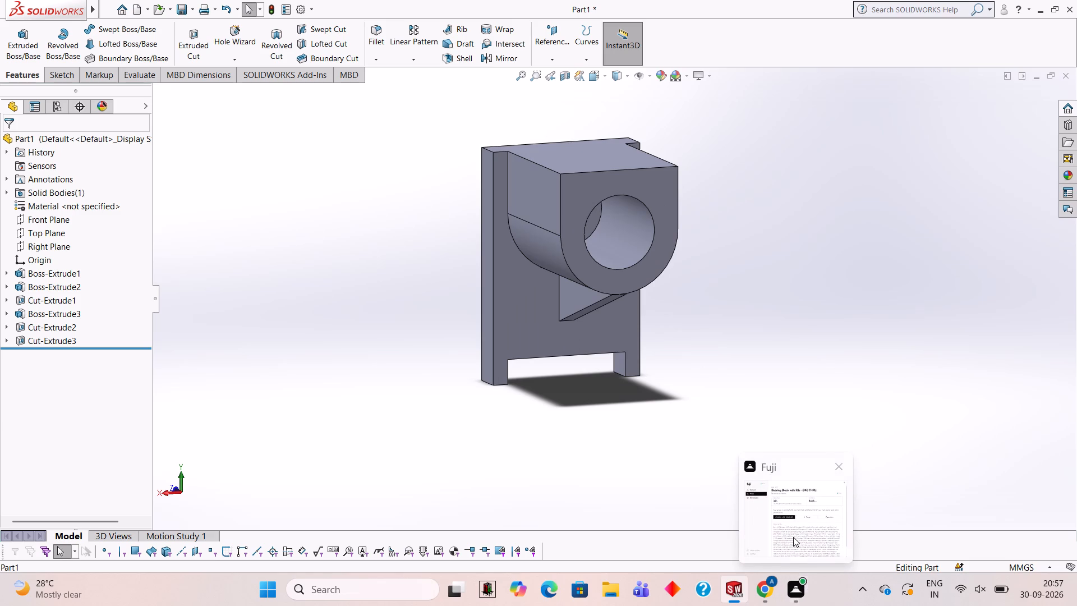
middle_click_drag(745, 205, 744, 170)
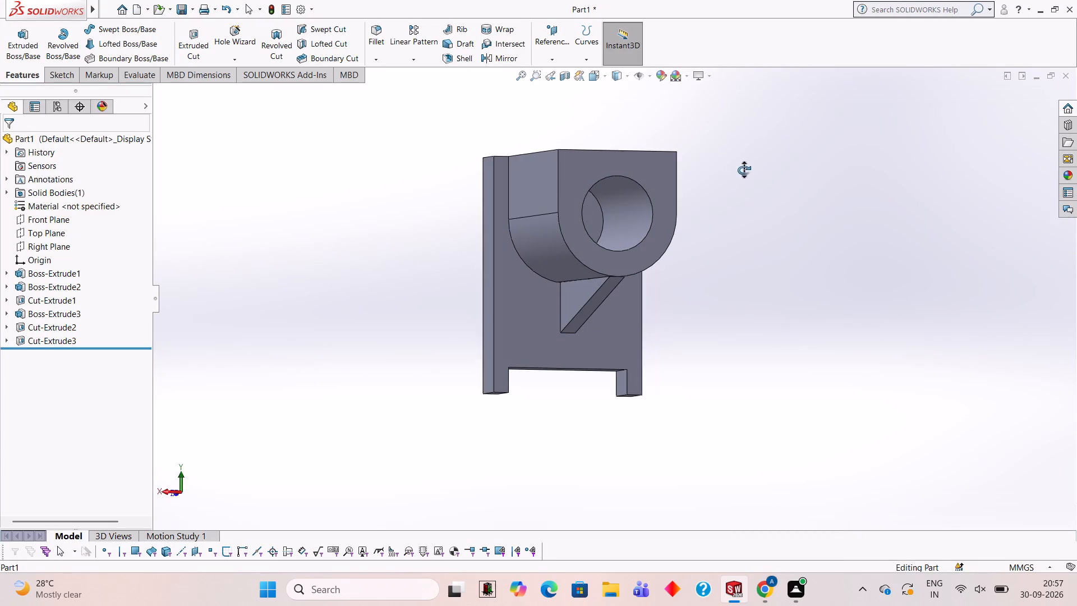
middle_click_drag(744, 170, 744, 170)
Apply the Red LED appearance from the Lights collection to the whole part.
left_click(1074, 176)
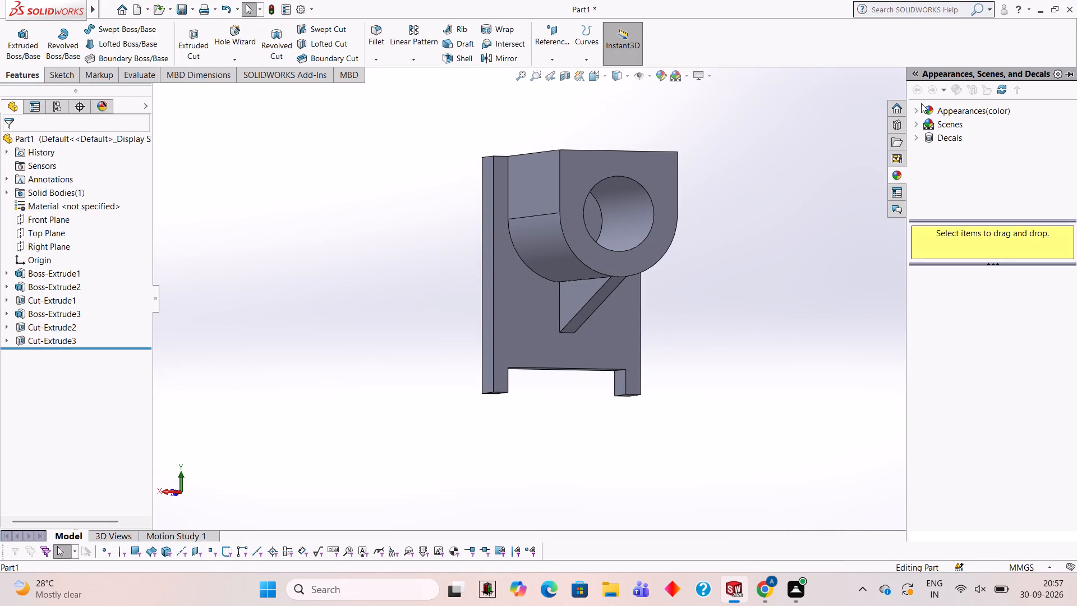
left_click(916, 116)
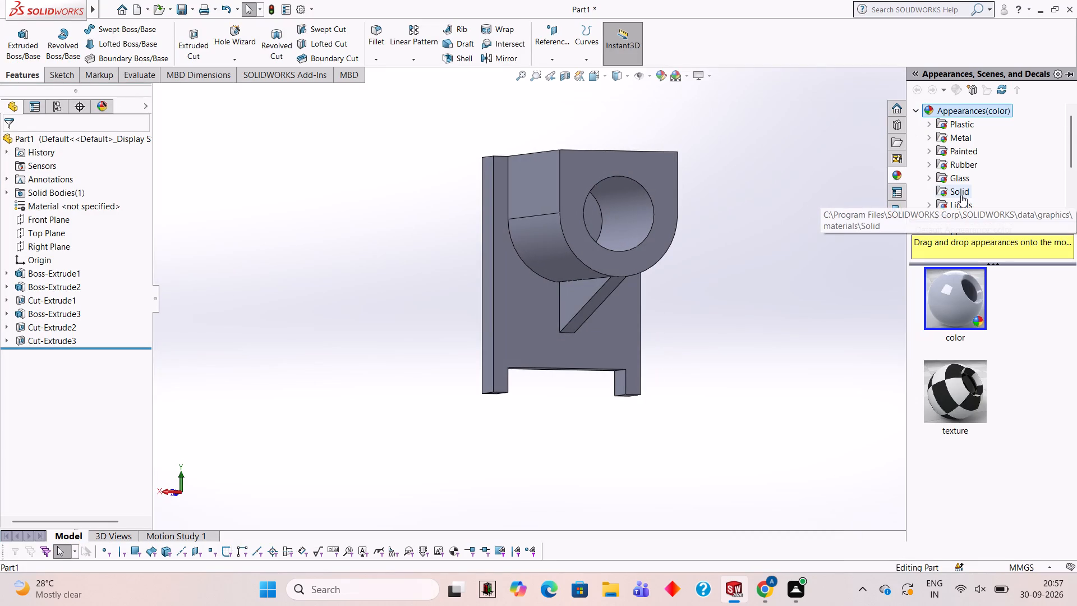
scroll(961, 195, "down", 1)
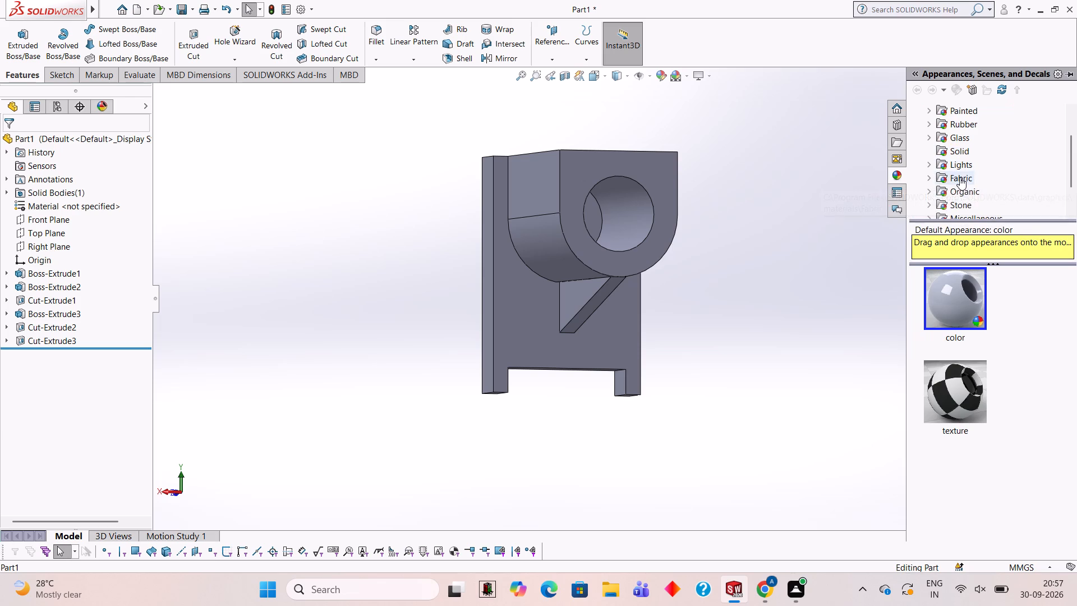
left_click(961, 162)
left_click(925, 163)
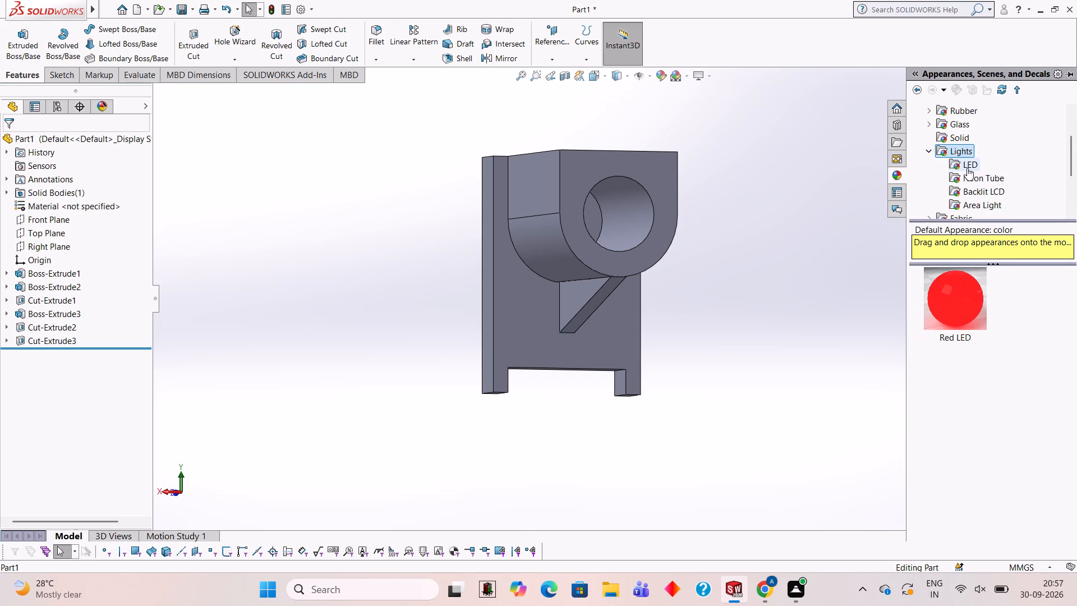
left_click(967, 168)
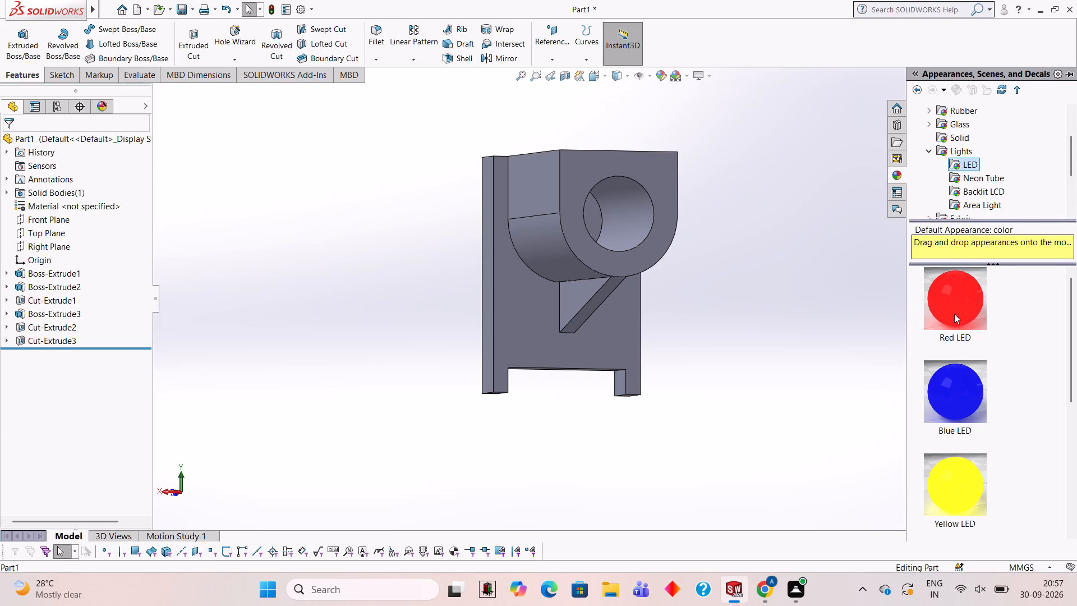
left_click_drag(953, 298, 586, 186)
left_click(586, 186)
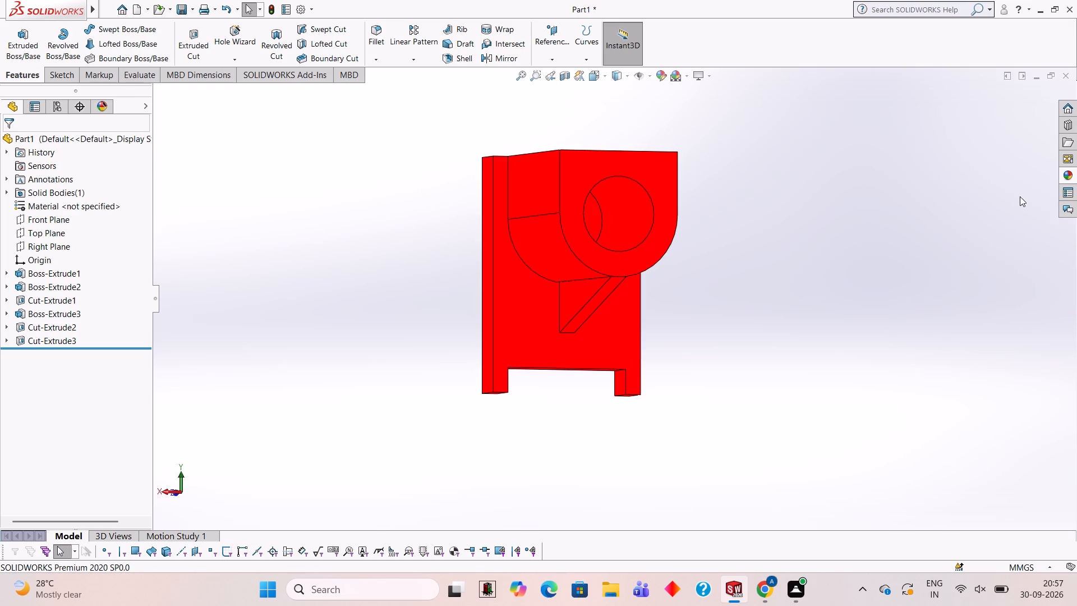
Apply the Blue LED appearance to the boss's bore.
left_click(1067, 174)
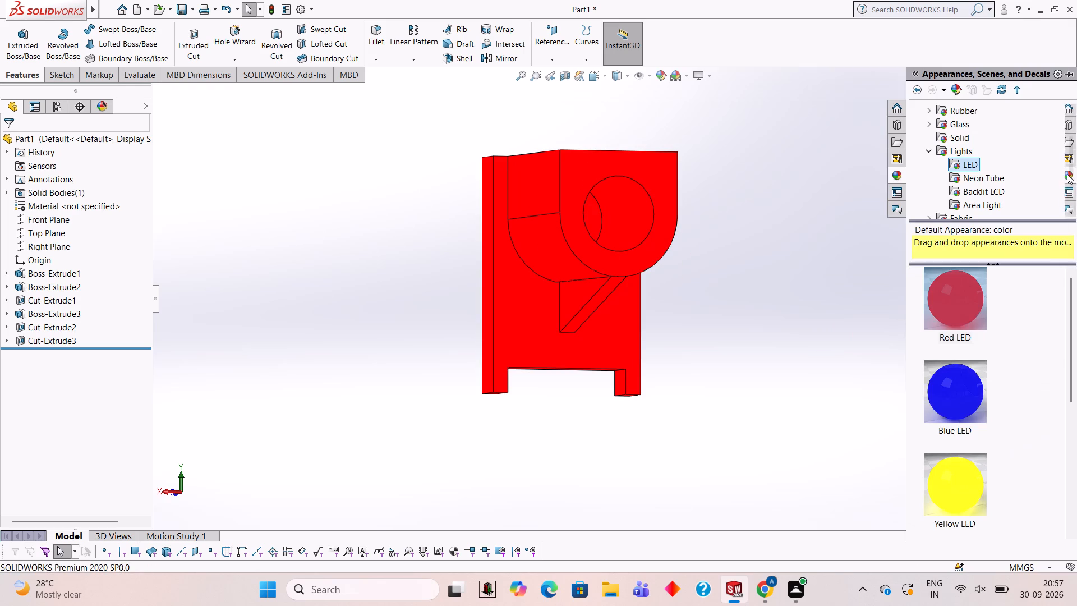
left_click_drag(955, 380, 630, 195)
left_click(630, 195)
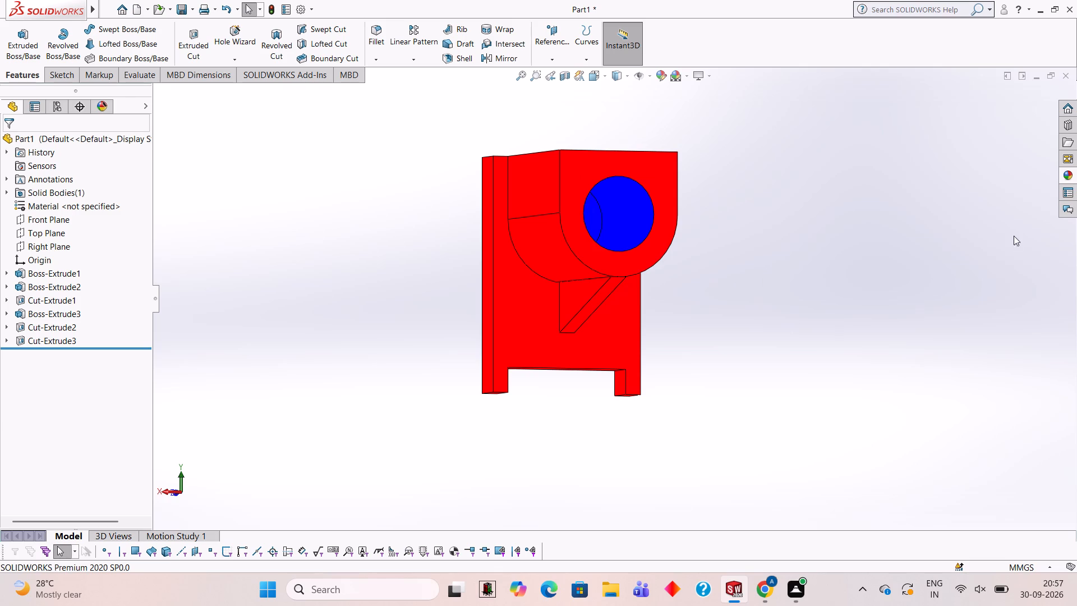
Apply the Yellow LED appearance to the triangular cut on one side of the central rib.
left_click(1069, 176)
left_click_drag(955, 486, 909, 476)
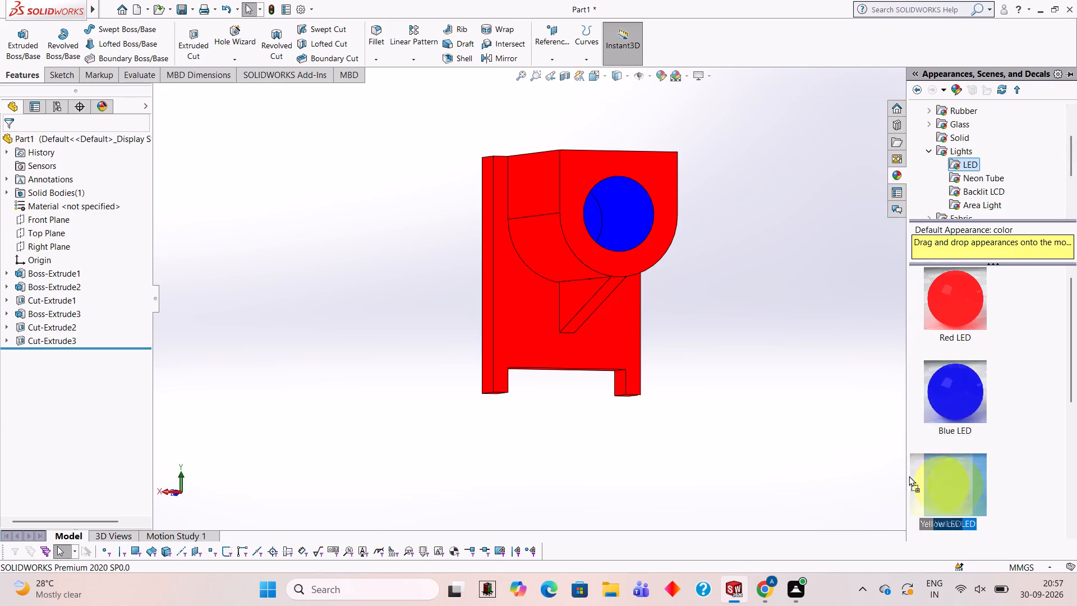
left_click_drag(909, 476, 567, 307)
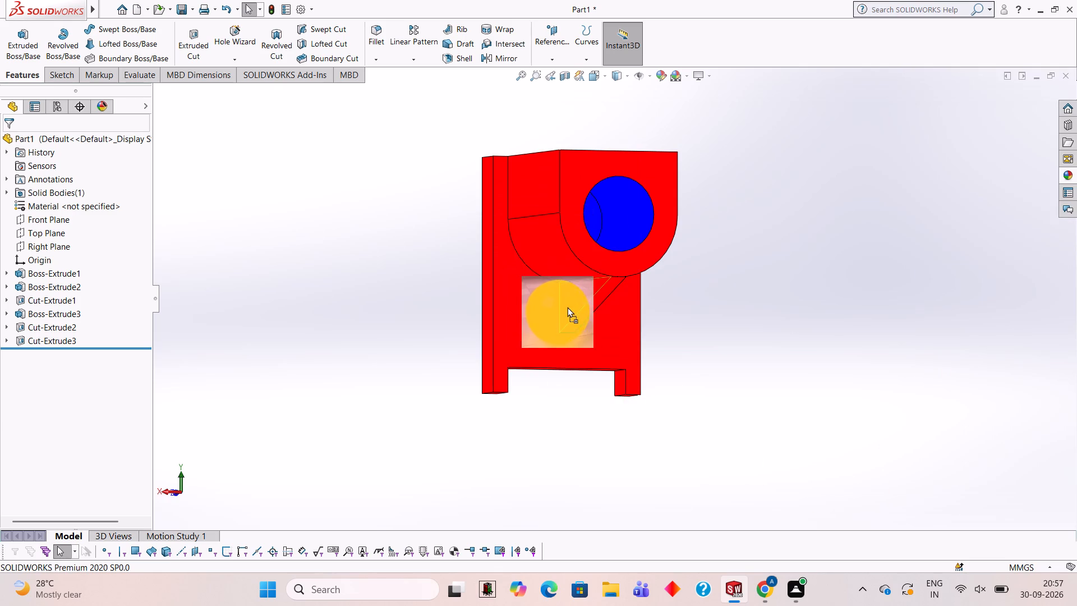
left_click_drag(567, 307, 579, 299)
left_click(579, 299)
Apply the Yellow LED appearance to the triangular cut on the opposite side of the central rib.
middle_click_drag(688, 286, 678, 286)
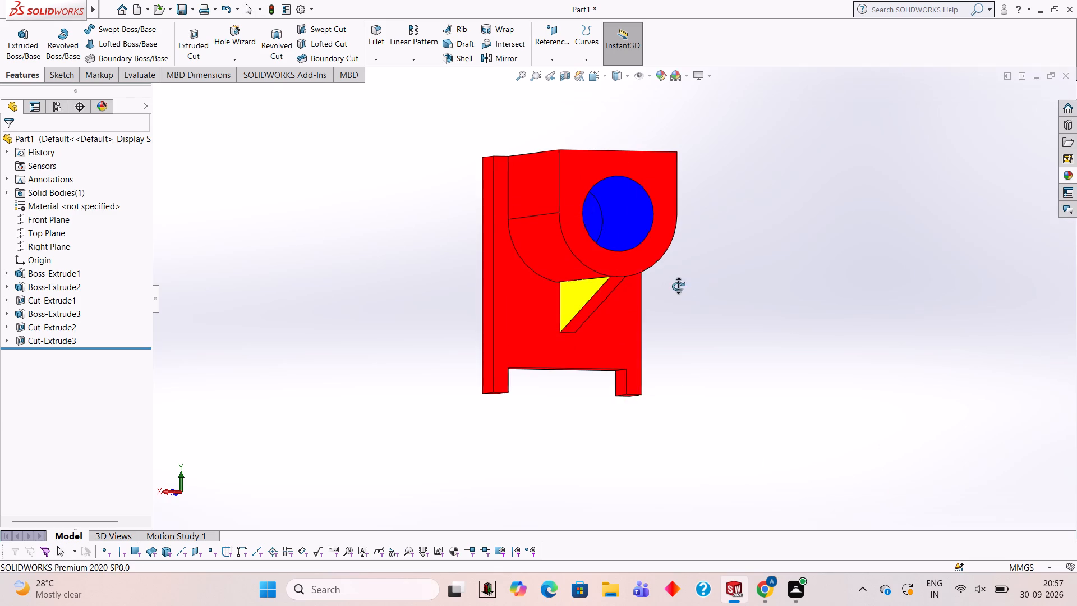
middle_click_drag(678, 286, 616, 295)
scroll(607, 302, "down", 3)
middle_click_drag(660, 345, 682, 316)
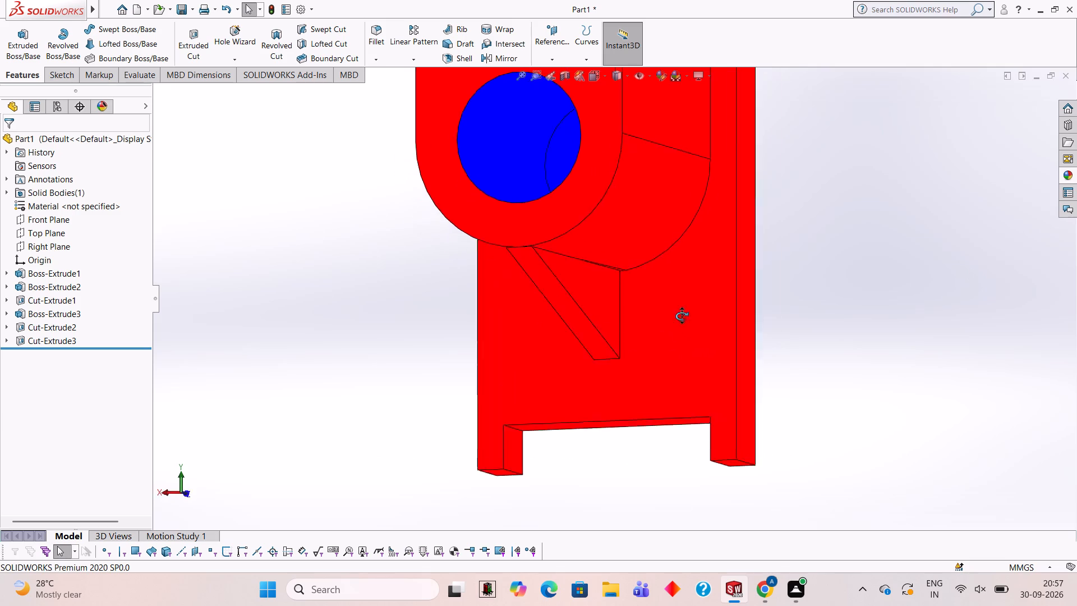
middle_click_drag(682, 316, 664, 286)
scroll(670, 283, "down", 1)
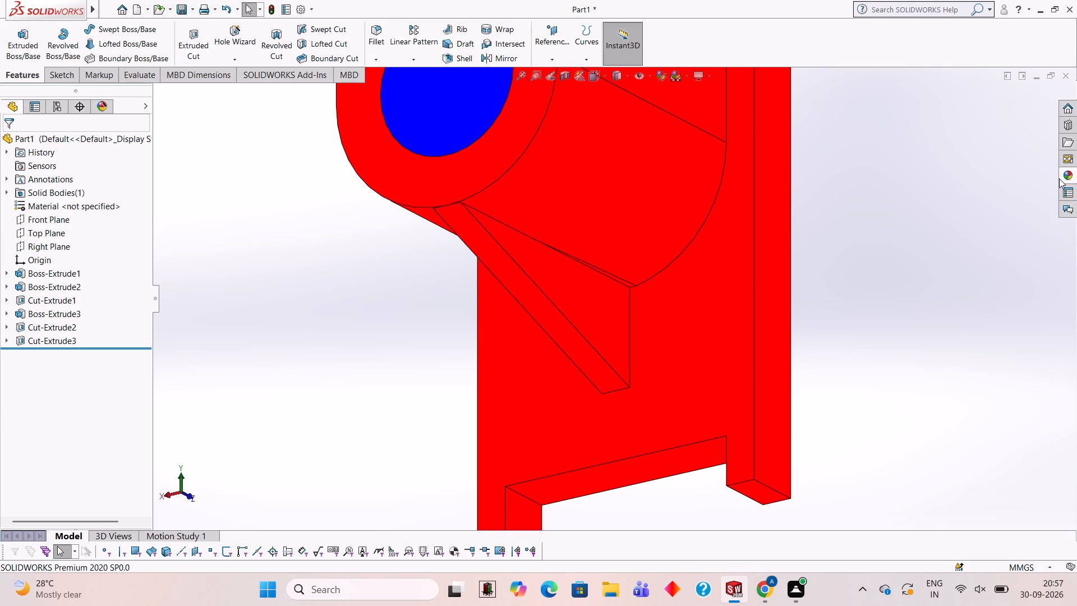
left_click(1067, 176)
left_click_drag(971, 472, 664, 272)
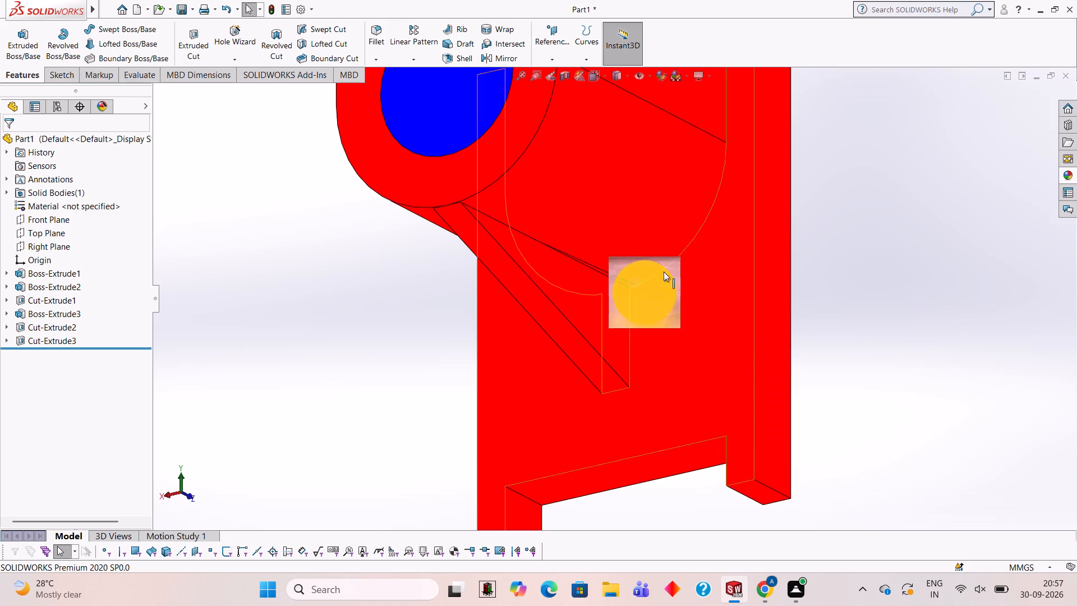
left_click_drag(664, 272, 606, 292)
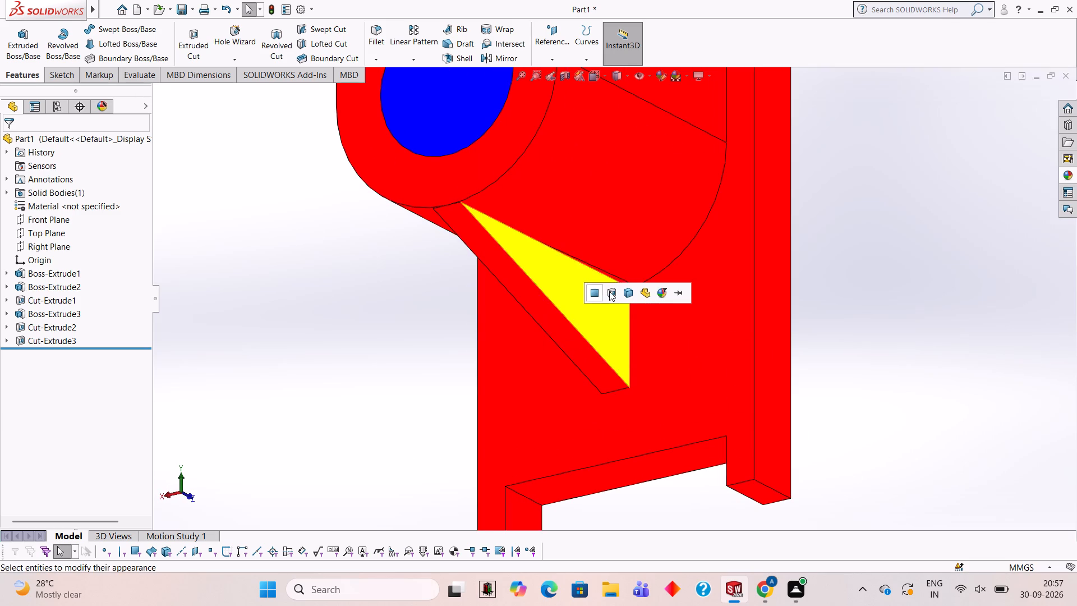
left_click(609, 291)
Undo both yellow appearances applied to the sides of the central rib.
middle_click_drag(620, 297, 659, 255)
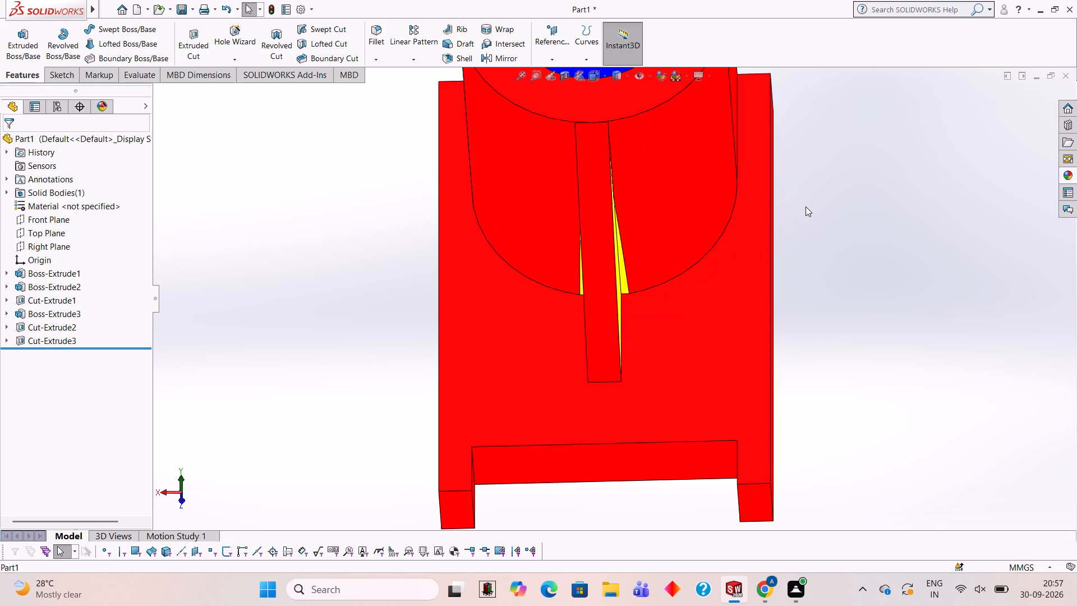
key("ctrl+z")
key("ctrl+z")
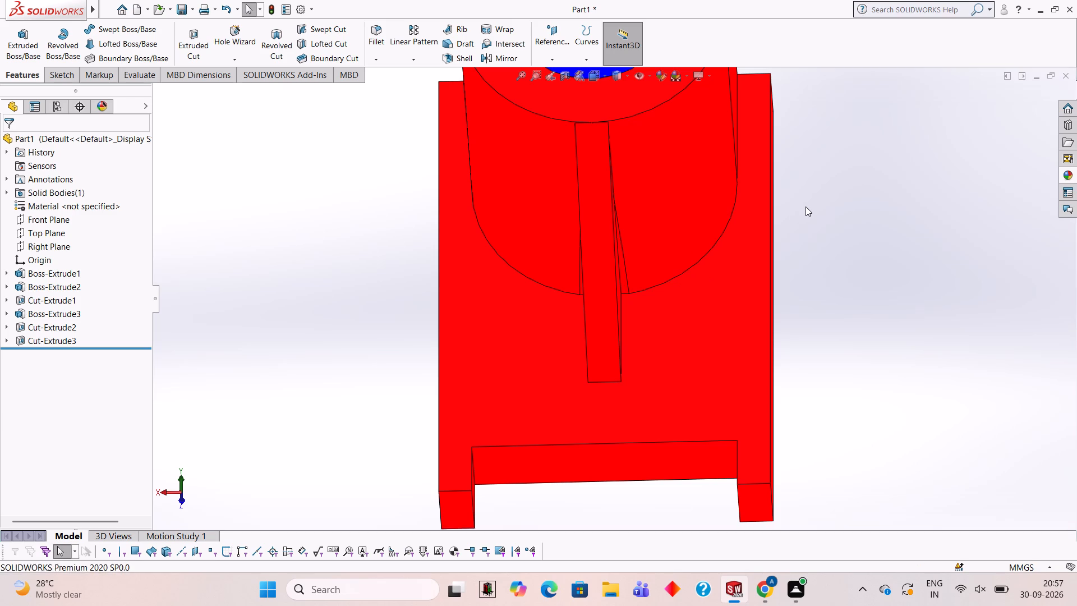
Apply the Yellow LED appearance to the sloping narrow face of the central rib.
middle_click_drag(751, 213, 703, 229)
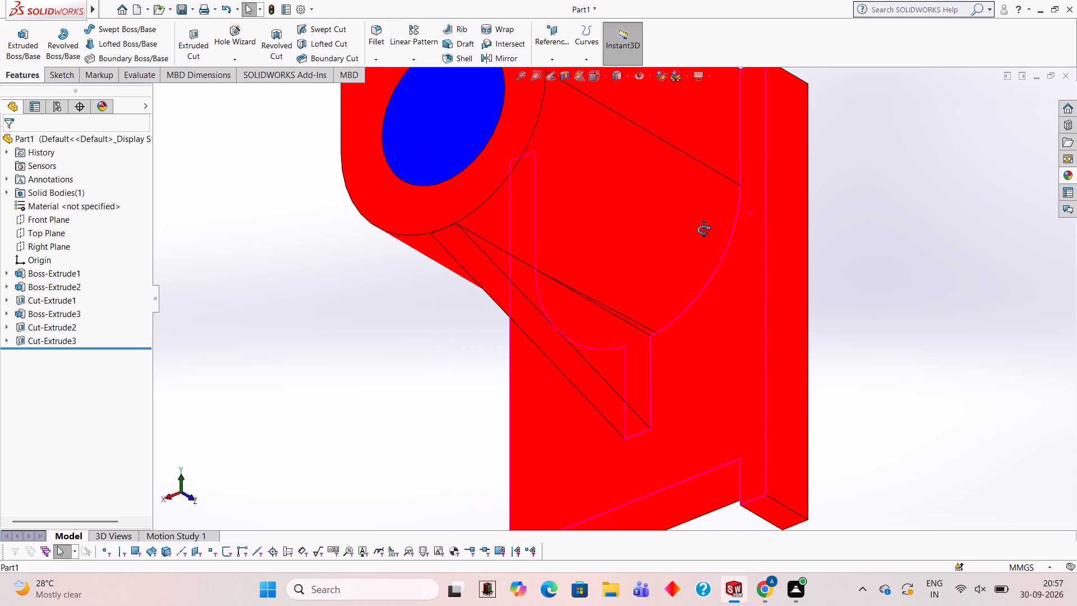
middle_click_drag(703, 229, 752, 204)
scroll(597, 222, "down", 3)
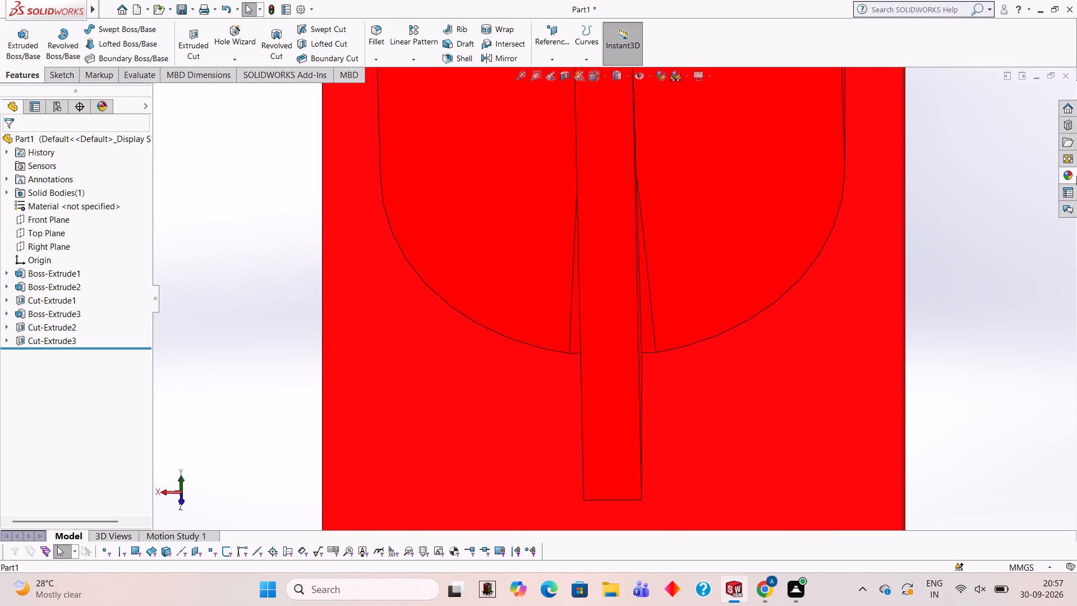
left_click(1076, 172)
left_click_drag(942, 486, 611, 328)
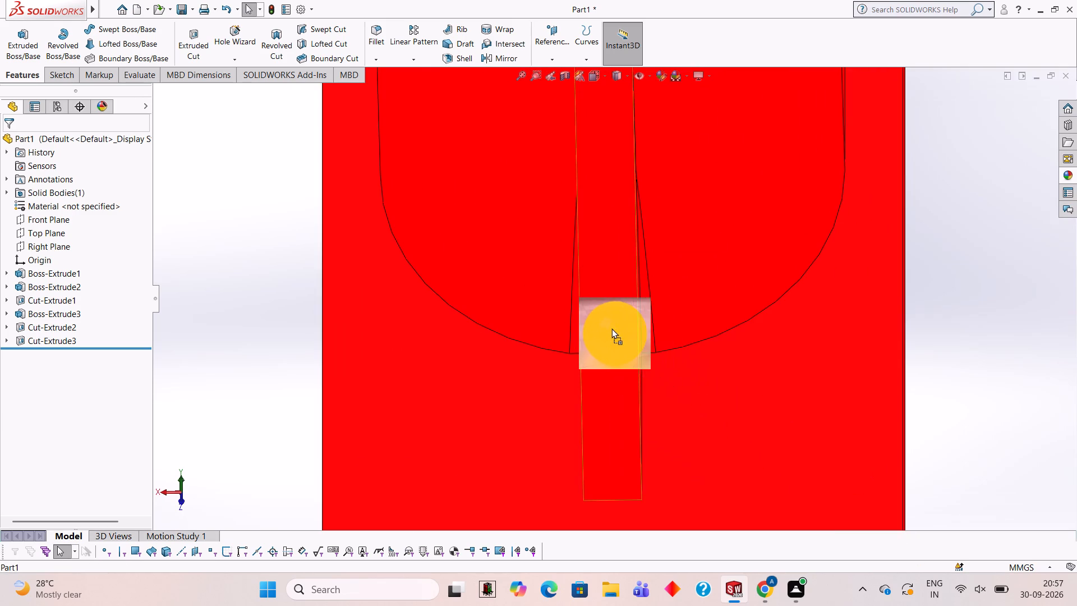
left_click_drag(611, 328, 603, 323)
left_click(603, 323)
Apply the Yellow LED appearance to one long narrow side face of the plate.
scroll(603, 323, "up", 4)
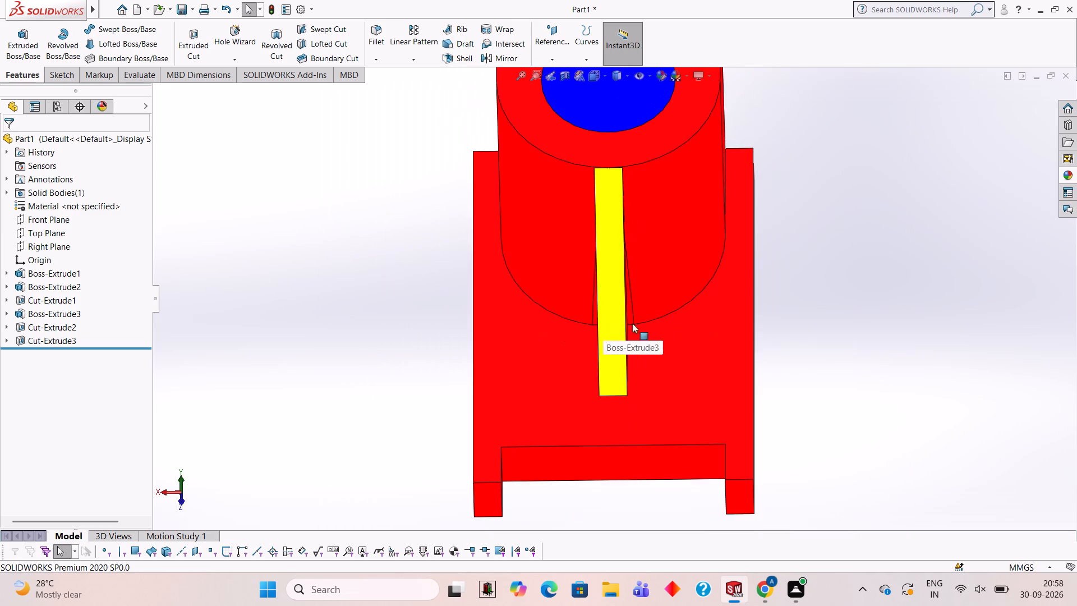
middle_click_drag(748, 294, 733, 307)
scroll(731, 296, "up", 2)
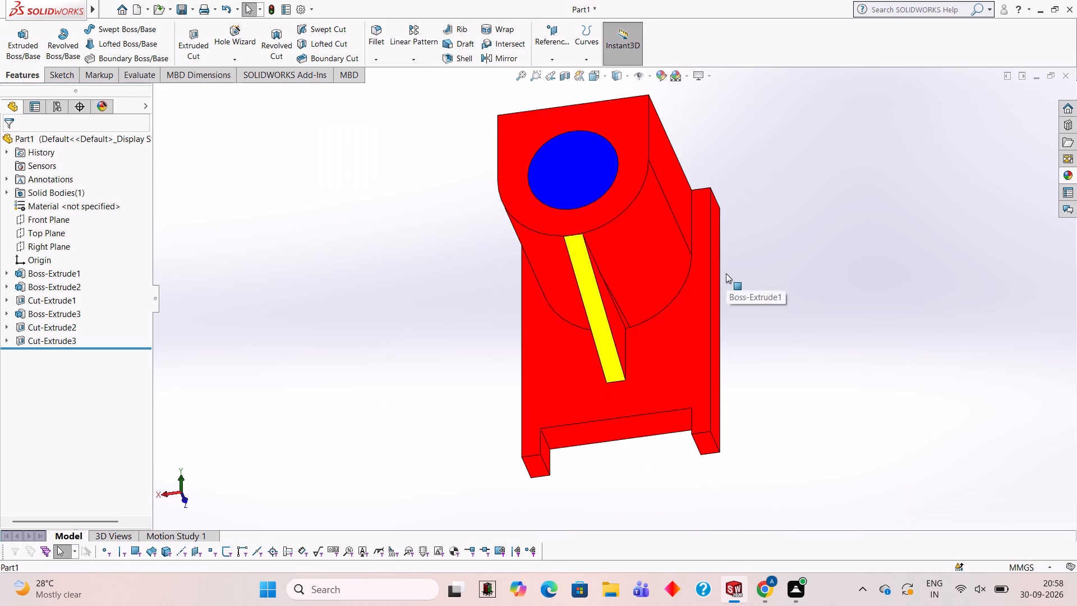
middle_click_drag(821, 293, 788, 297)
scroll(780, 271, "down", 2)
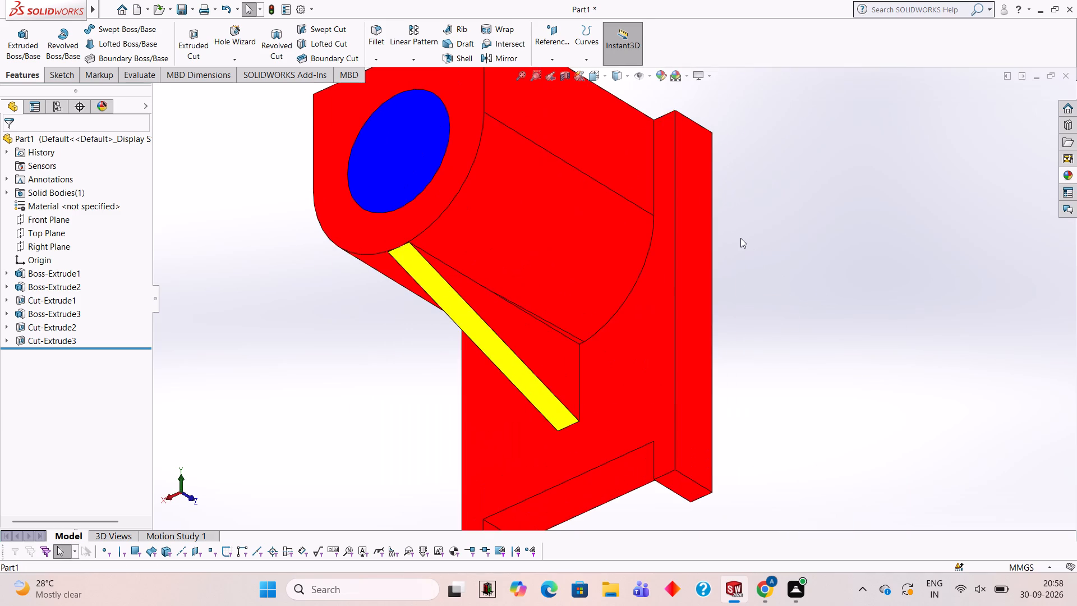
scroll(739, 238, "up", 1)
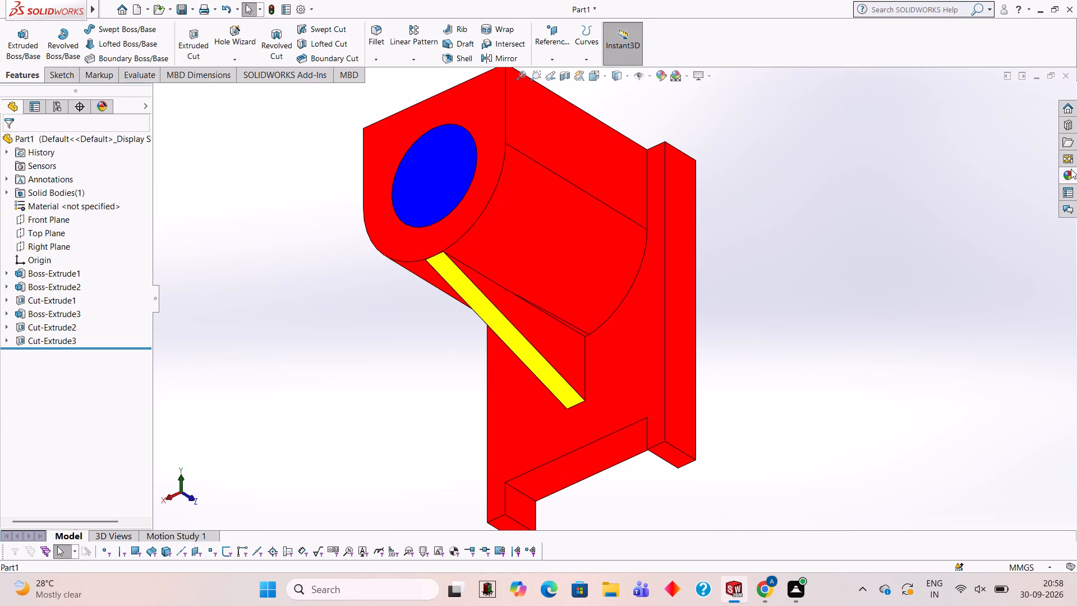
left_click(1071, 169)
left_click_drag(960, 467, 884, 423)
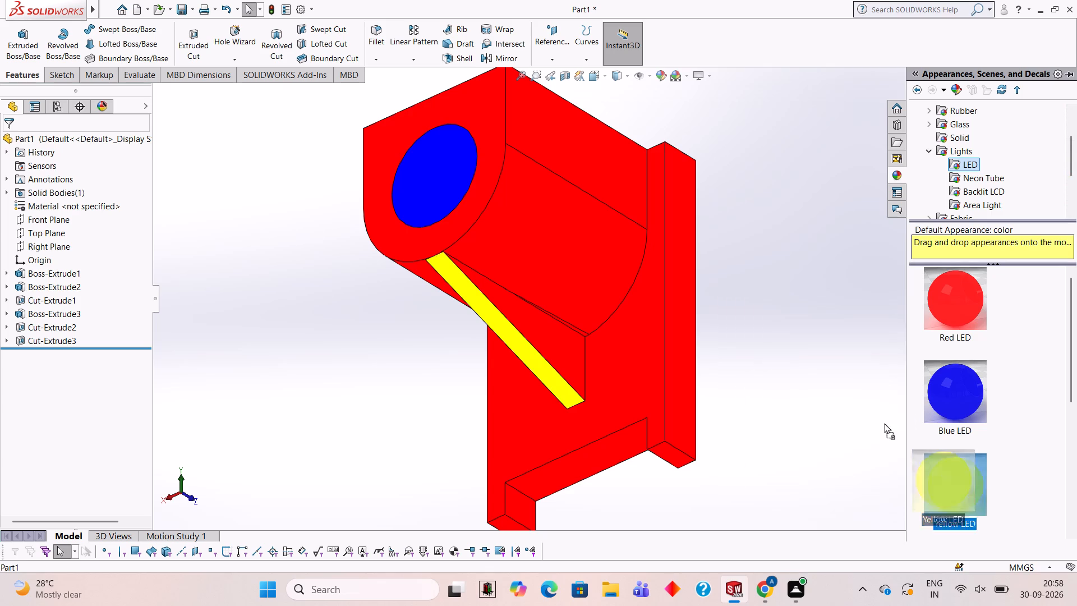
left_click_drag(884, 423, 686, 306)
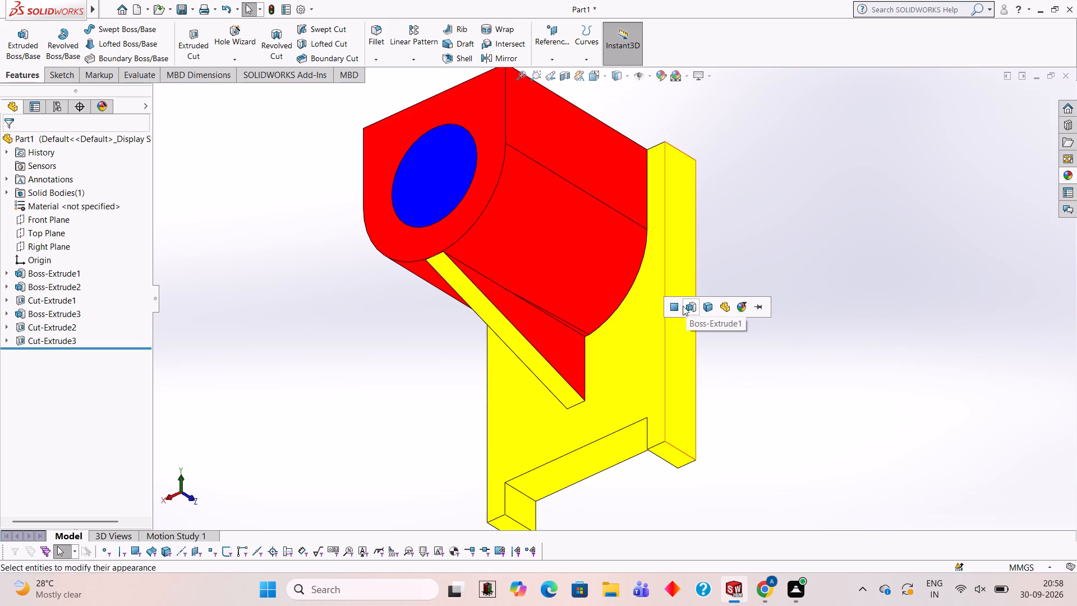
left_click(680, 306)
Apply the Yellow LED appearance to the long inner face of the notch at the plate's lower end.
middle_click_drag(751, 183, 822, 263)
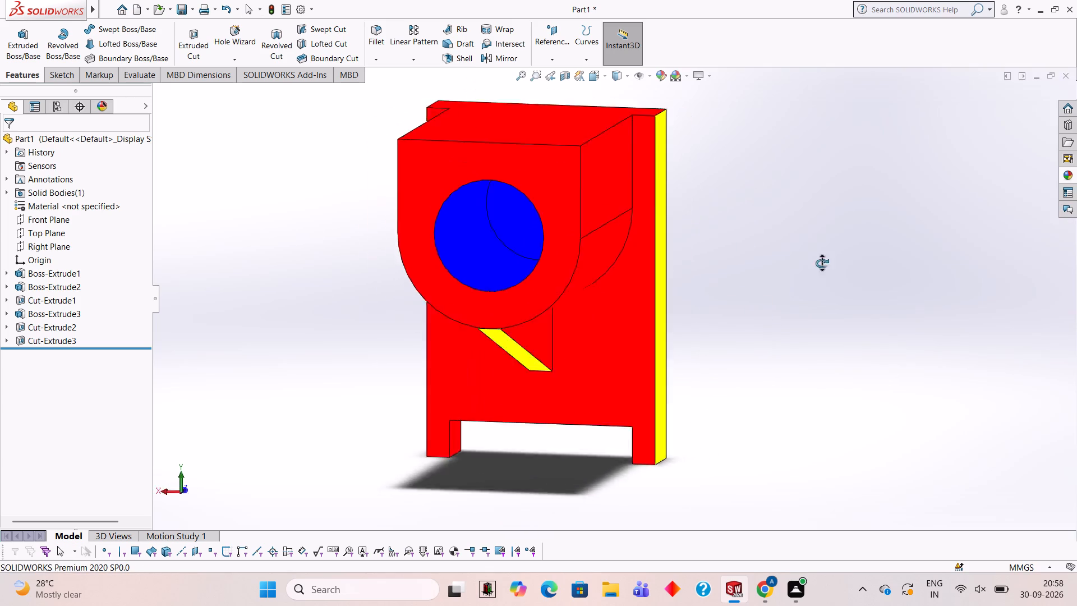
middle_click_drag(822, 263, 790, 175)
middle_click_drag(714, 404, 719, 351)
scroll(703, 355, "down", 2)
scroll(556, 442, "up", 3)
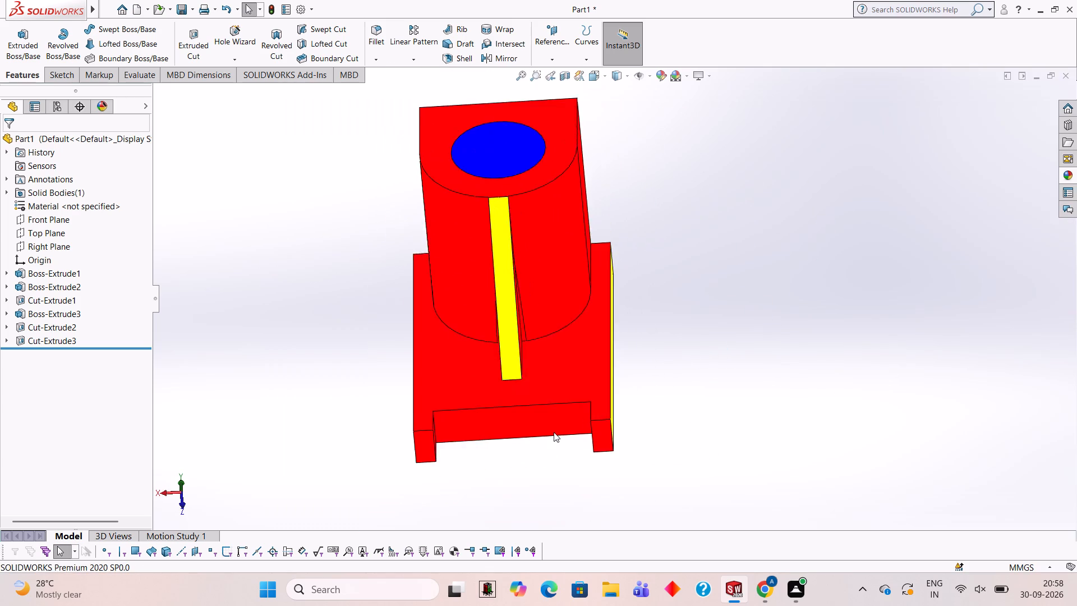
scroll(536, 451, "down", 2)
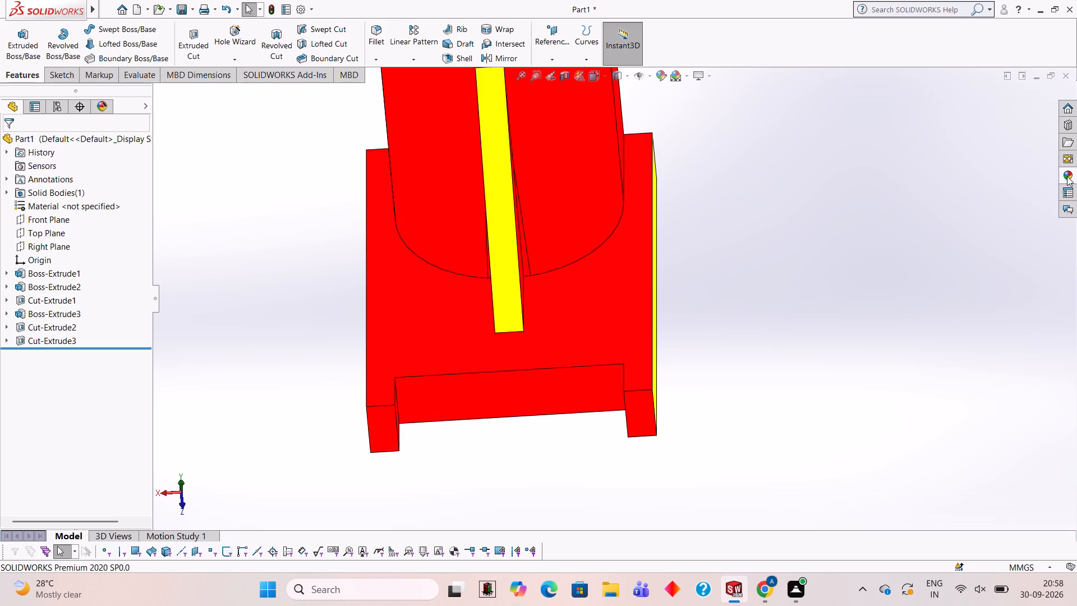
left_click(1067, 176)
left_click_drag(970, 467, 573, 379)
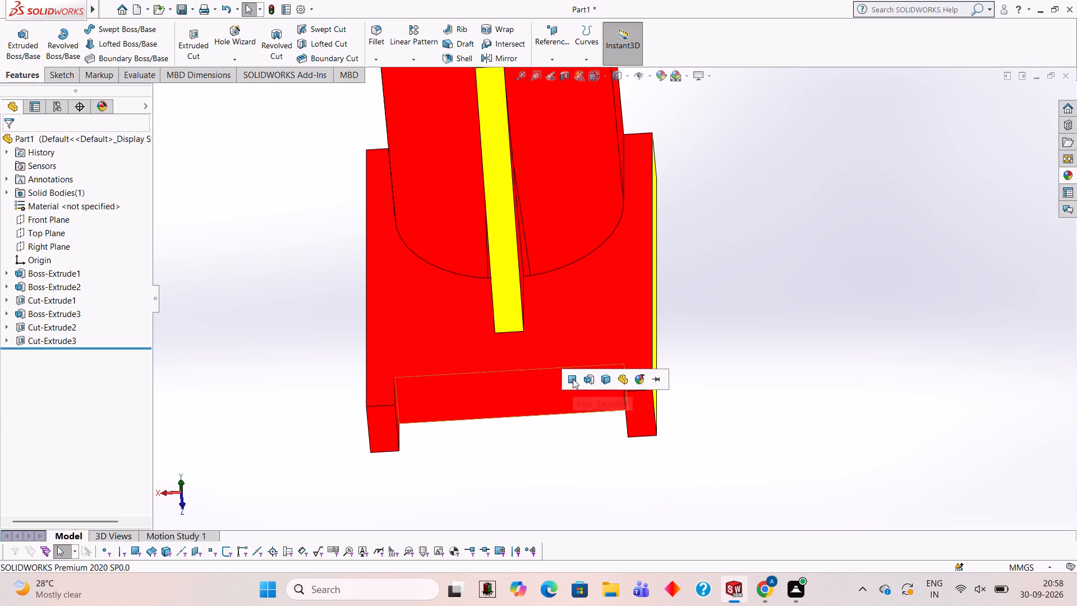
left_click(573, 379)
Apply the Yellow LED appearance to the notch's short inner side face on one leg.
middle_click_drag(643, 375, 673, 401)
scroll(670, 373, "down", 2)
middle_click_drag(664, 368, 705, 388)
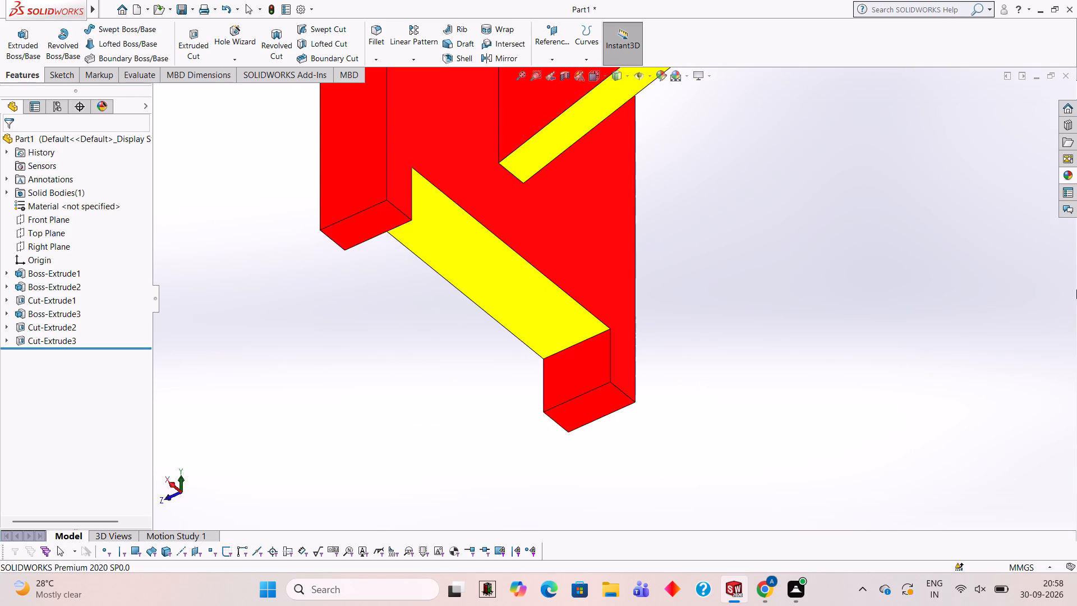
left_click(1062, 178)
left_click_drag(968, 471, 701, 414)
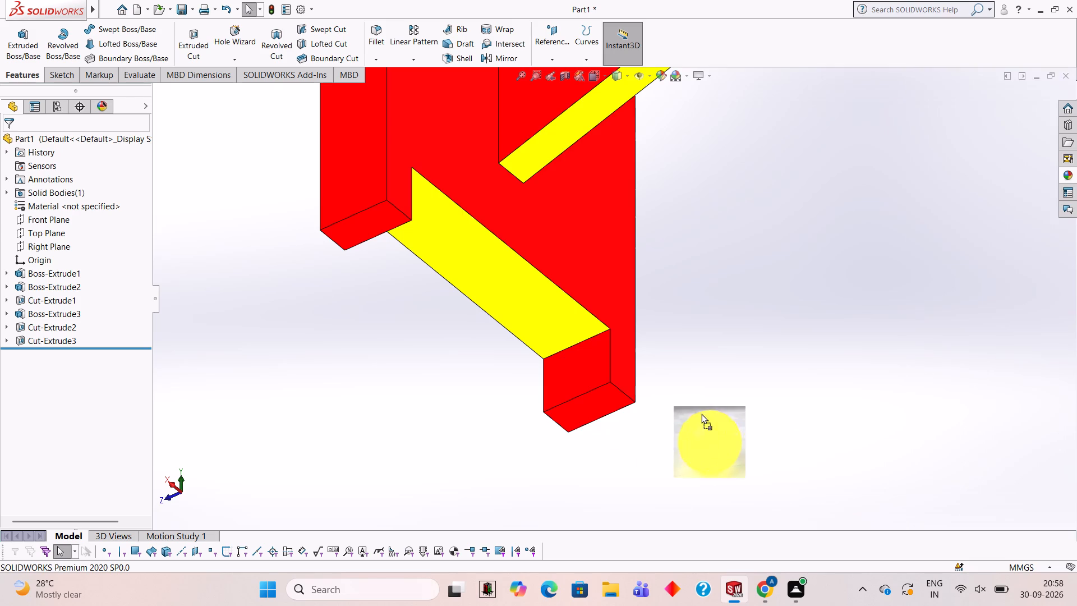
left_click_drag(701, 414, 590, 348)
left_click(590, 348)
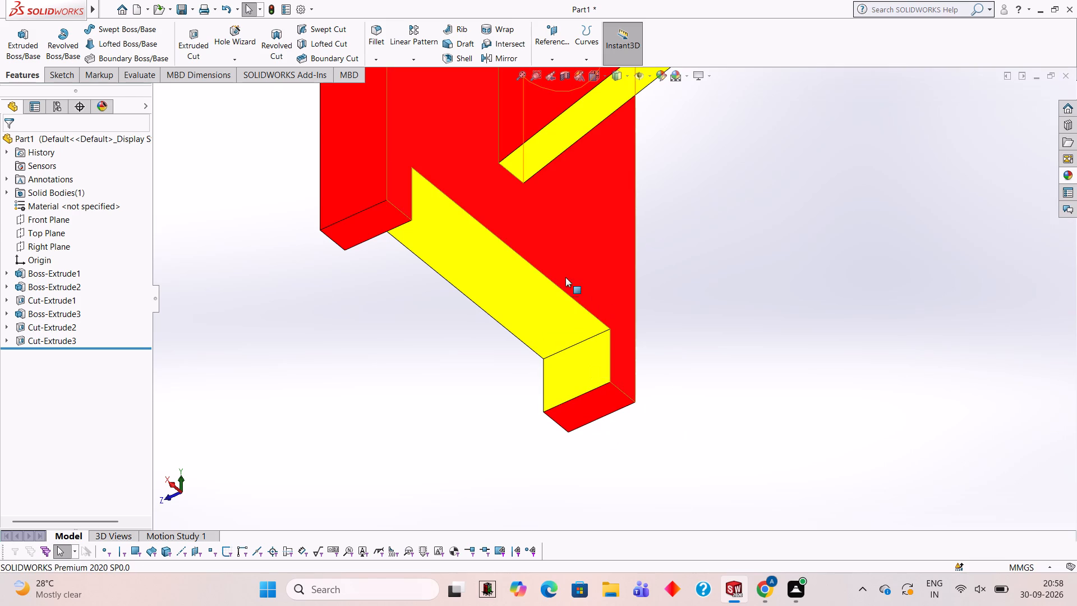
Apply the Yellow LED appearance to the notch's remaining short inner side face, on the opposite leg.
middle_click_drag(771, 277, 687, 240)
scroll(364, 342, "down", 2)
middle_click_drag(404, 318, 358, 323)
scroll(379, 337, "up", 3)
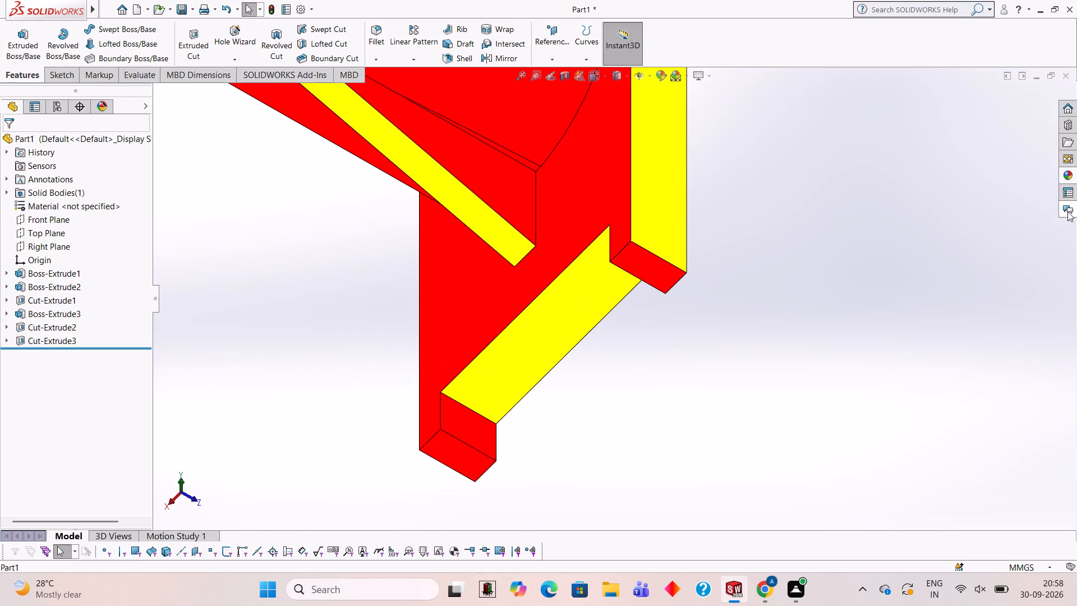
left_click(1066, 175)
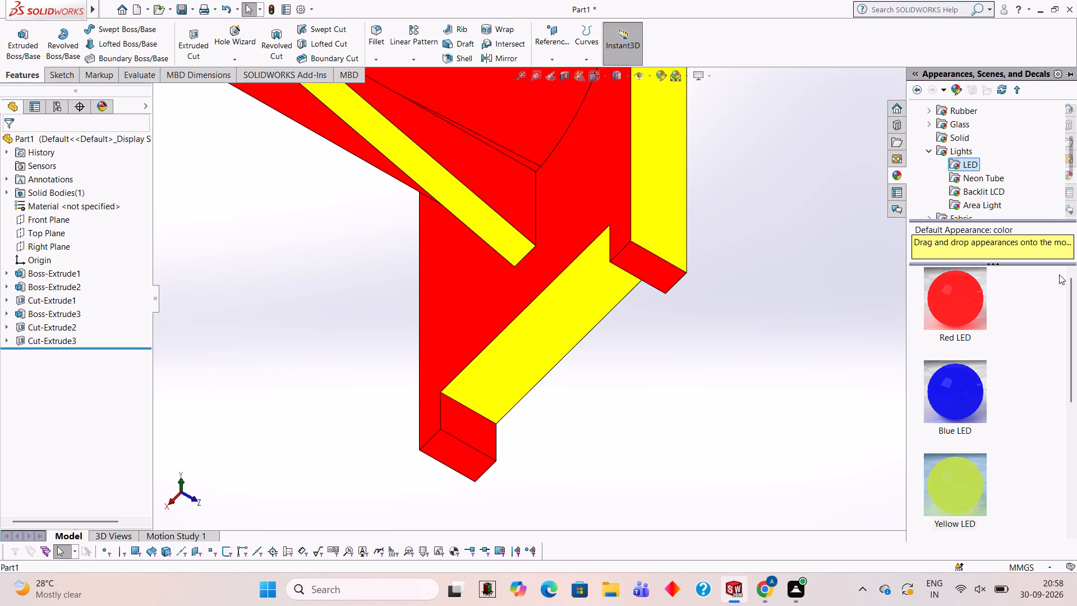
left_click_drag(966, 489, 476, 426)
left_click(476, 426)
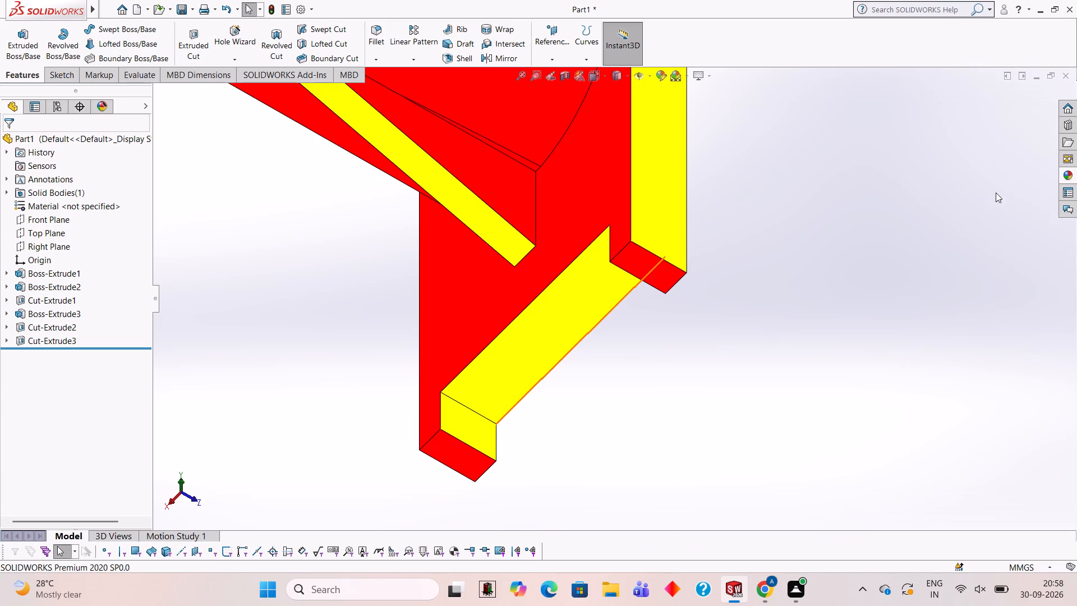
Apply the Yellow LED appearance to the bottom end face of the leg beside the plate's yellow long side.
left_click(1071, 178)
left_click_drag(978, 489, 697, 299)
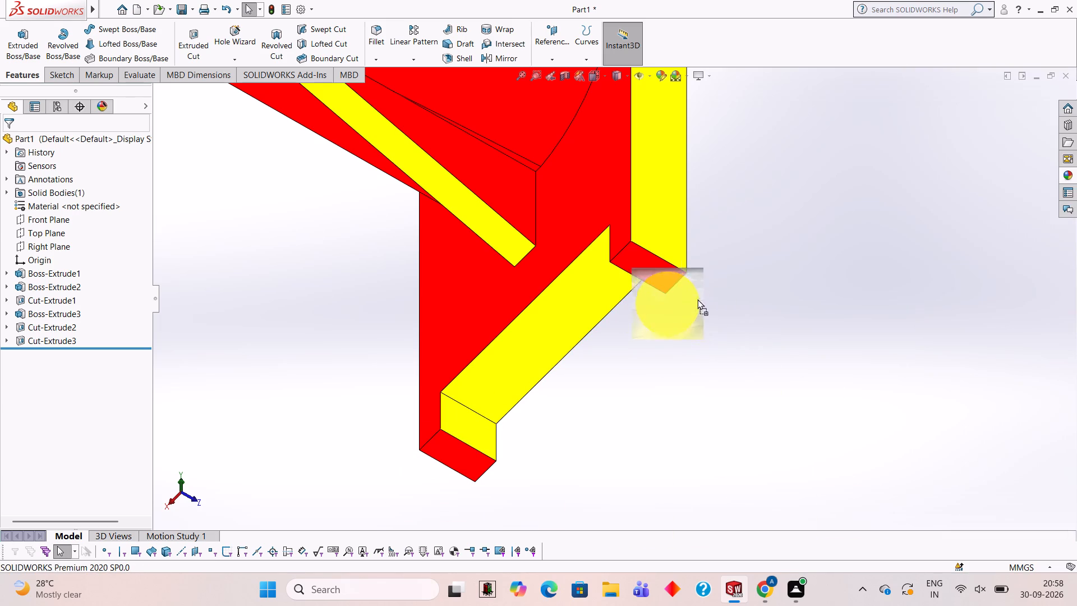
left_click_drag(697, 299, 673, 272)
left_click(673, 272)
Apply the Yellow LED appearance to the bottom end face of the plate's other leg.
middle_click_drag(640, 310, 772, 370)
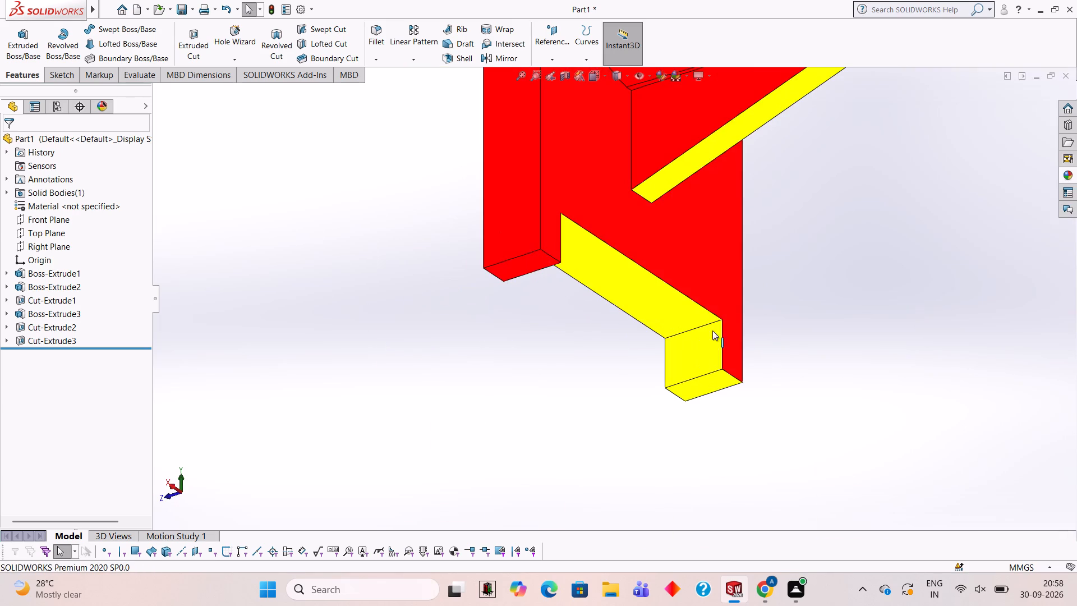
middle_click_drag(766, 281, 717, 265)
scroll(414, 336, "down", 1)
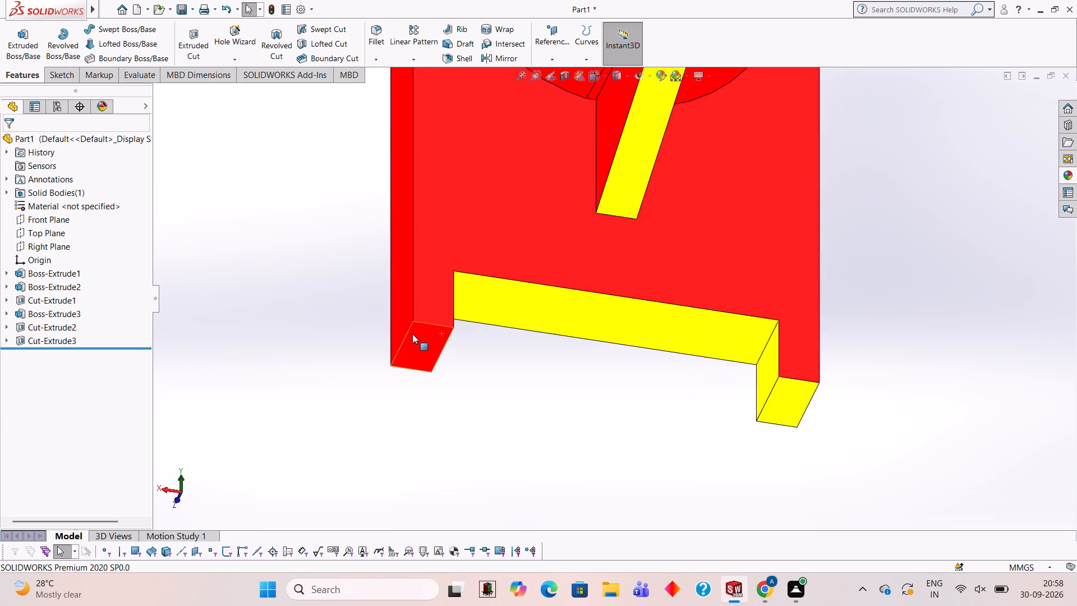
scroll(412, 334, "down", 1)
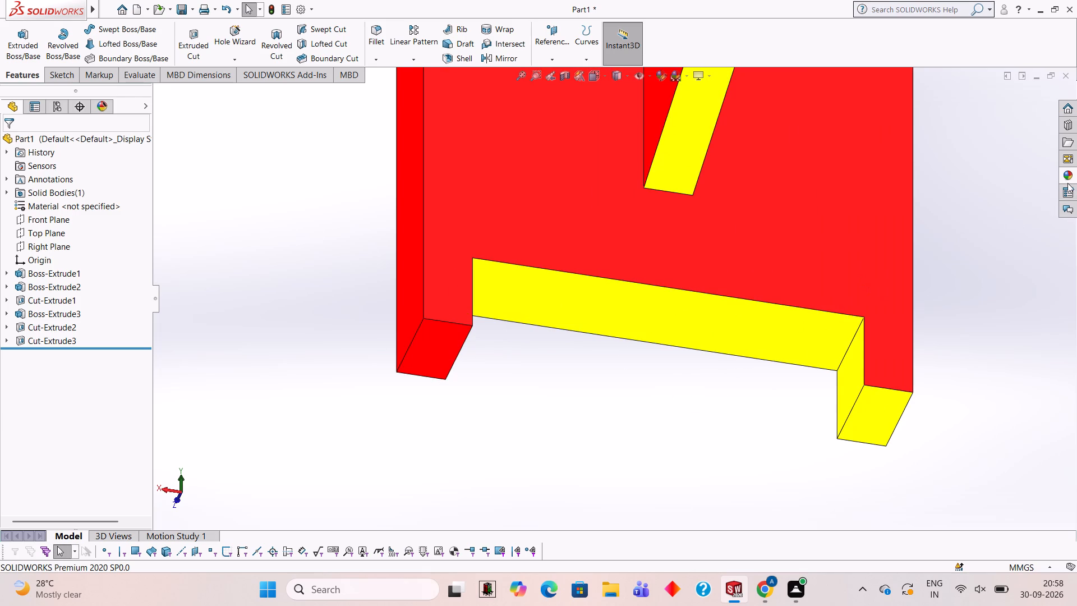
left_click(1067, 175)
left_click_drag(965, 494, 449, 353)
left_click(449, 353)
Apply the Yellow LED appearance to the plate's remaining red long narrow side face.
middle_click_drag(661, 332, 612, 320)
scroll(613, 320, "up", 3)
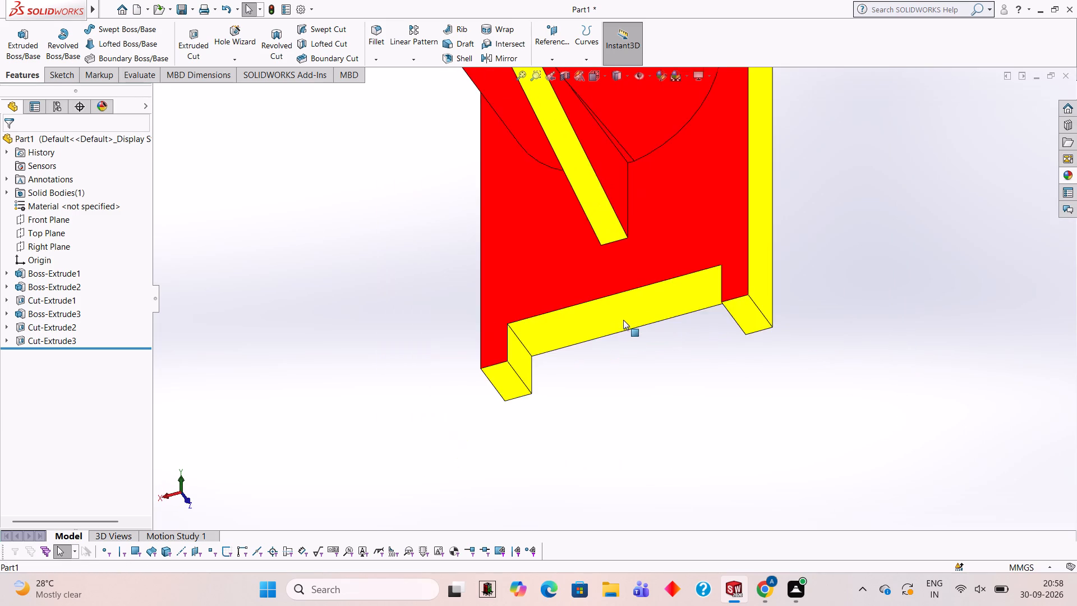
scroll(623, 320, "up", 2)
scroll(676, 301, "up", 3)
middle_click_drag(711, 307, 812, 369)
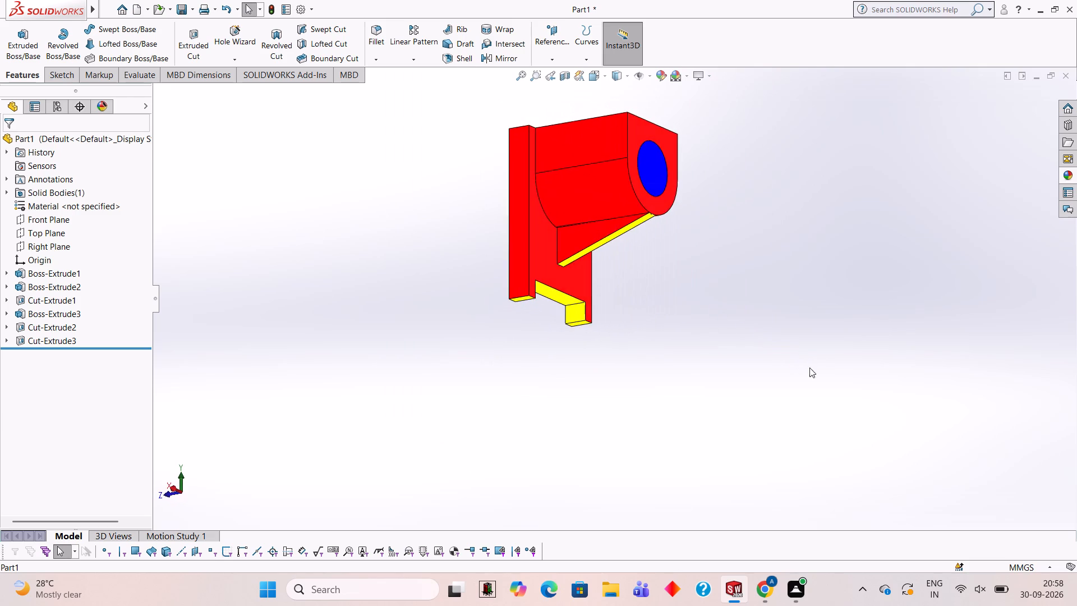
scroll(542, 186, "down", 3)
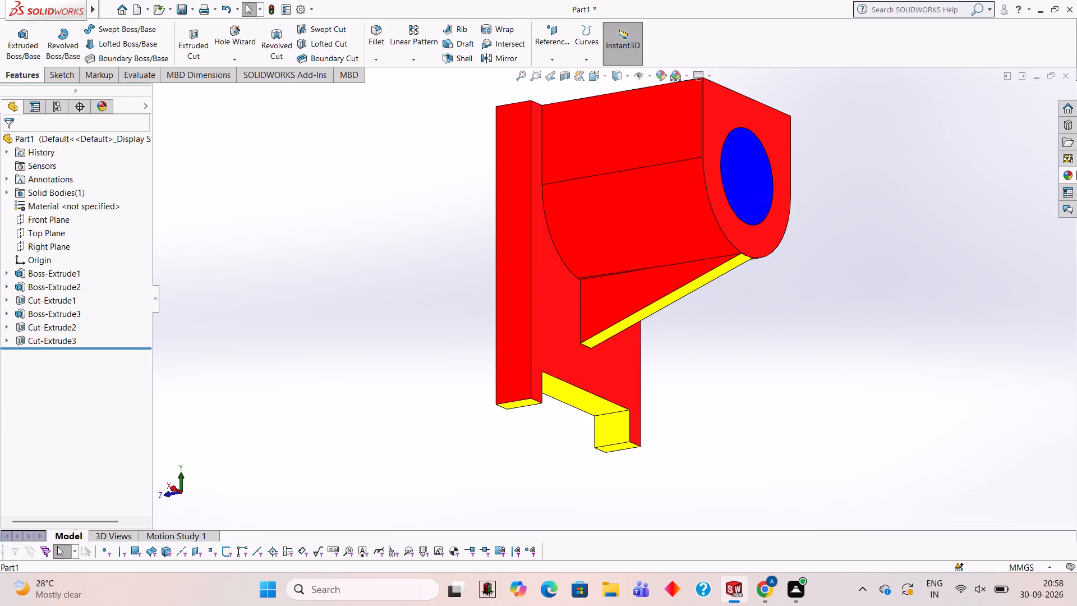
left_click(1071, 170)
left_click_drag(951, 478, 569, 270)
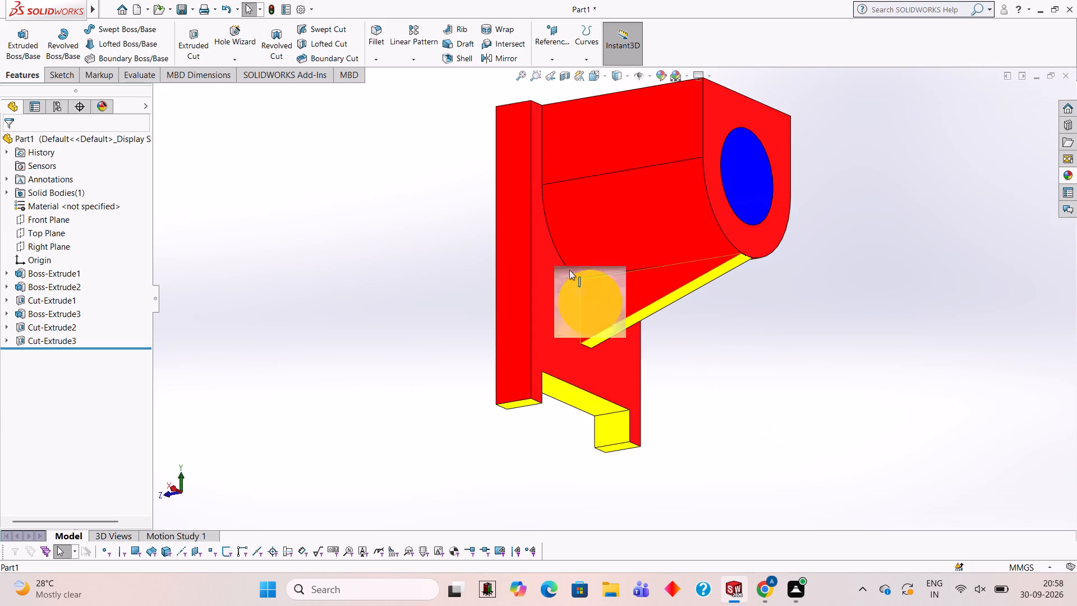
left_click_drag(569, 270, 511, 241)
left_click(511, 241)
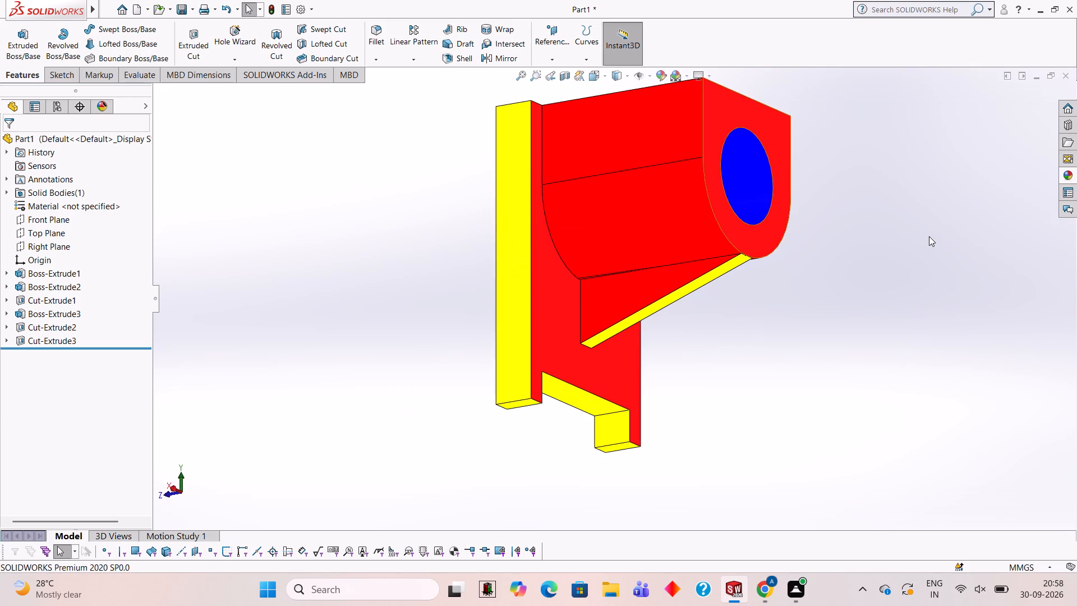
Examine the coloured part from several sides and dismiss the unsaved-document notification.
scroll(929, 236, "up", 3)
middle_click_drag(929, 236, 873, 236)
scroll(863, 240, "up", 2)
middle_click_drag(843, 229, 796, 230)
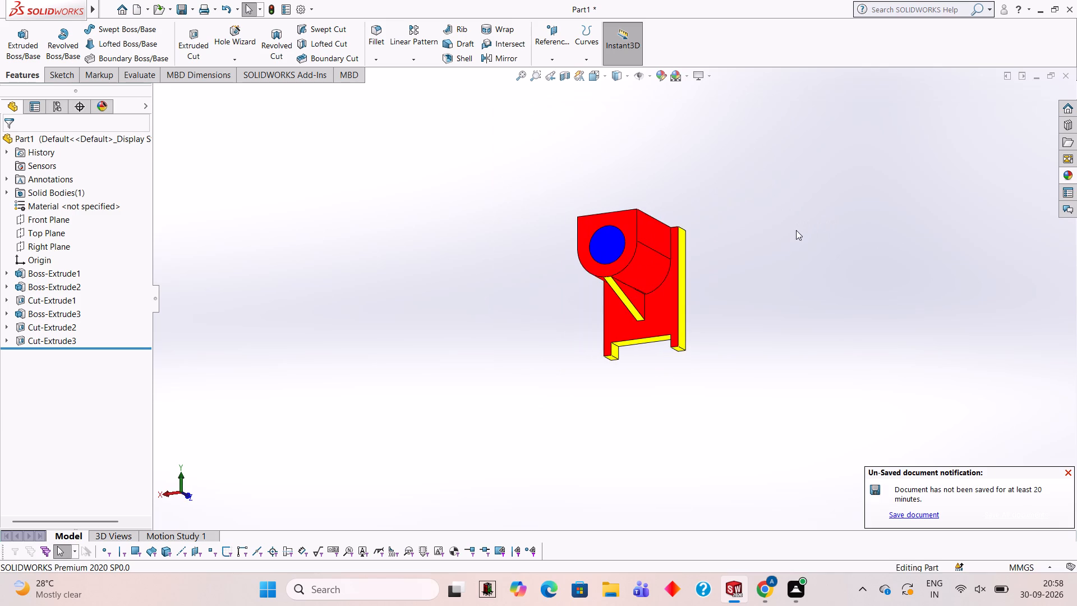
middle_click_drag(724, 227, 728, 199)
scroll(724, 227, "up", 1)
scroll(728, 199, "down", 2)
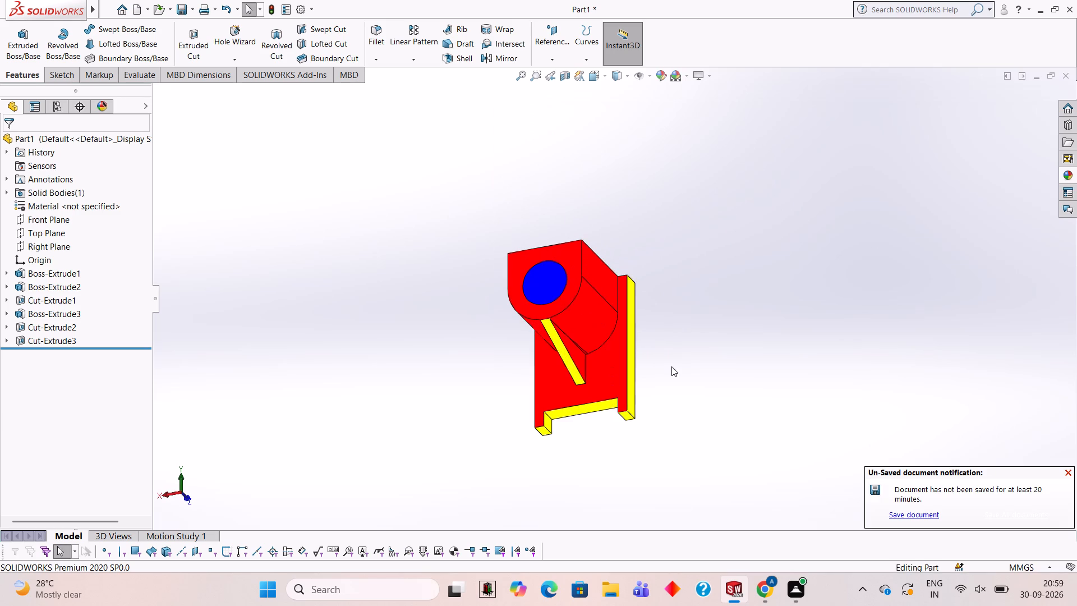
middle_click_drag(671, 366, 683, 322)
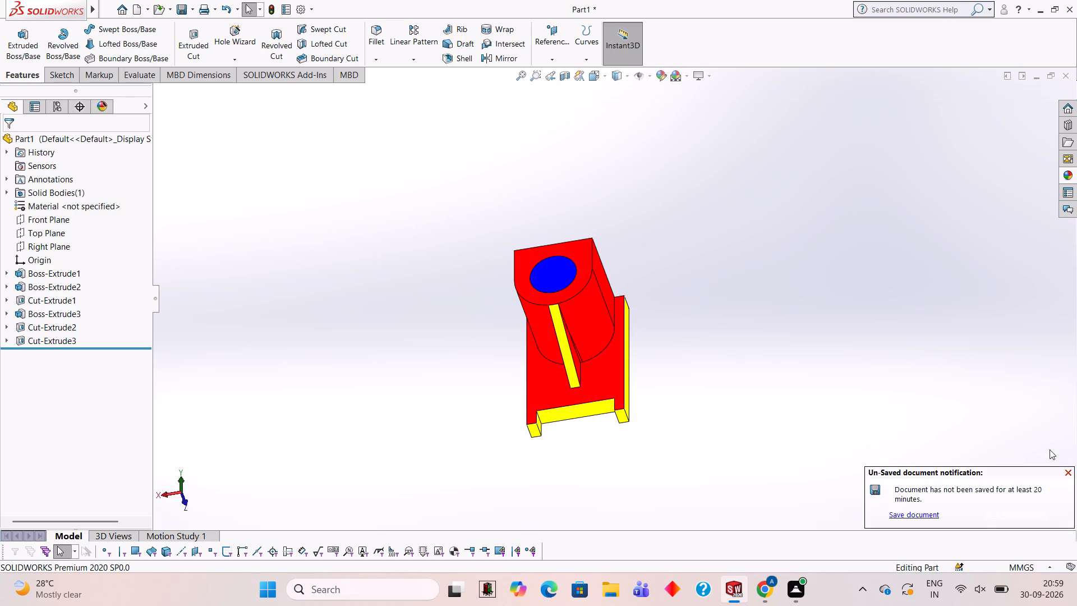
left_click(1069, 469)
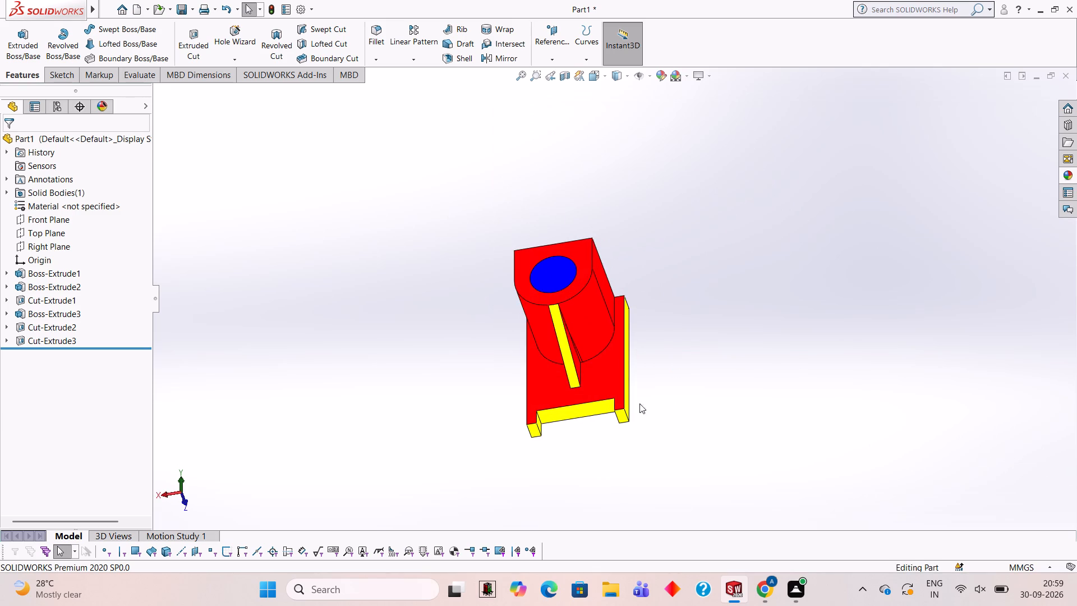
Apply the green LED appearance to one flat side face of the U-shaped boss.
scroll(653, 314, "up", 1)
scroll(653, 314, "down", 4)
middle_click_drag(654, 267, 615, 274)
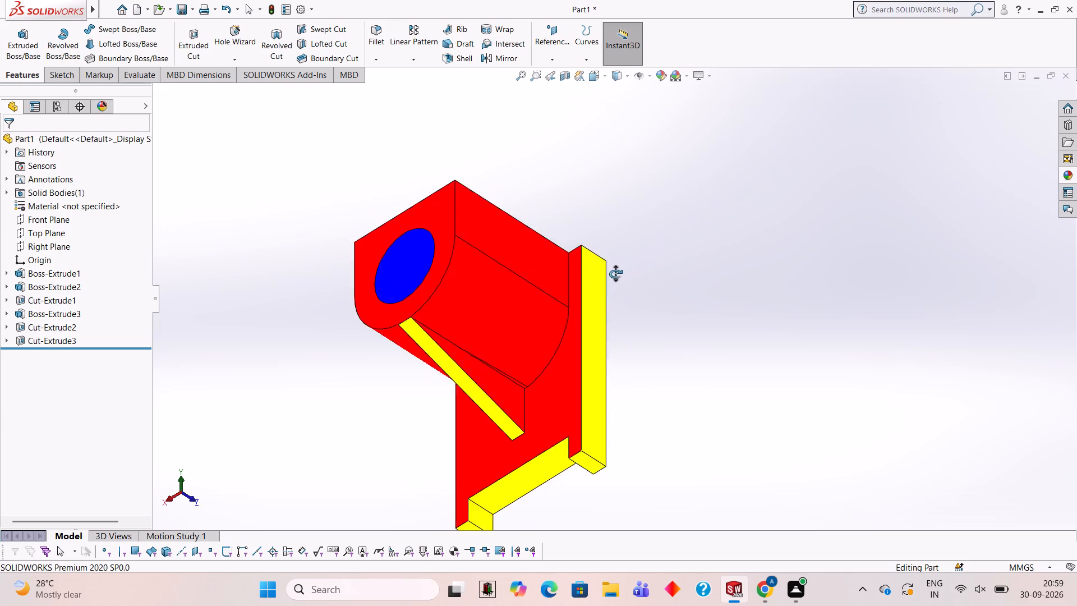
middle_click_drag(615, 274, 611, 318)
scroll(554, 240, "down", 2)
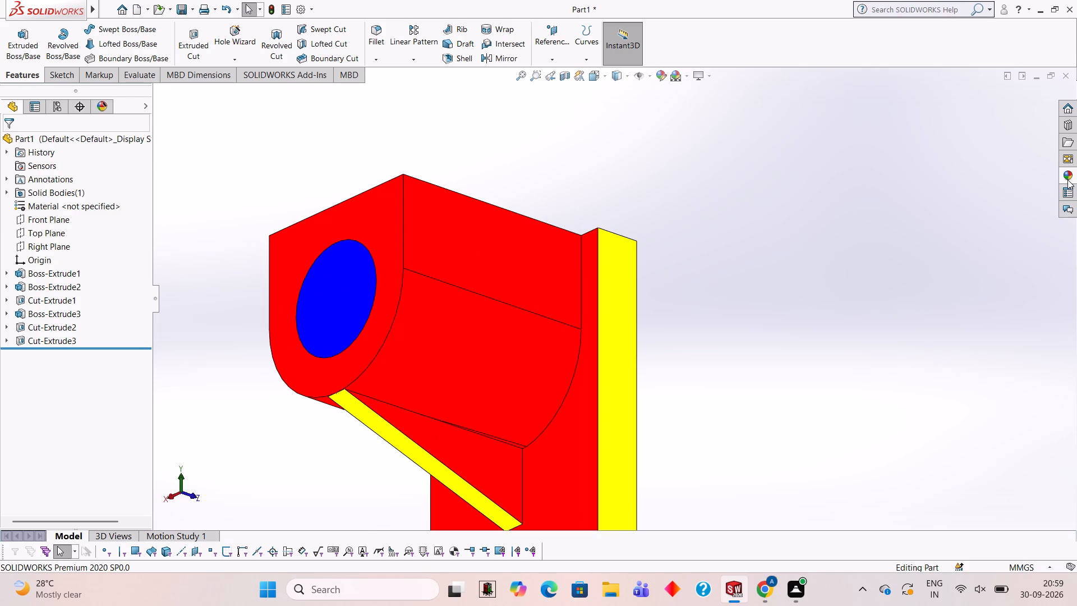
left_click(1066, 178)
scroll(963, 396, "down", 3)
left_click_drag(963, 318, 450, 359)
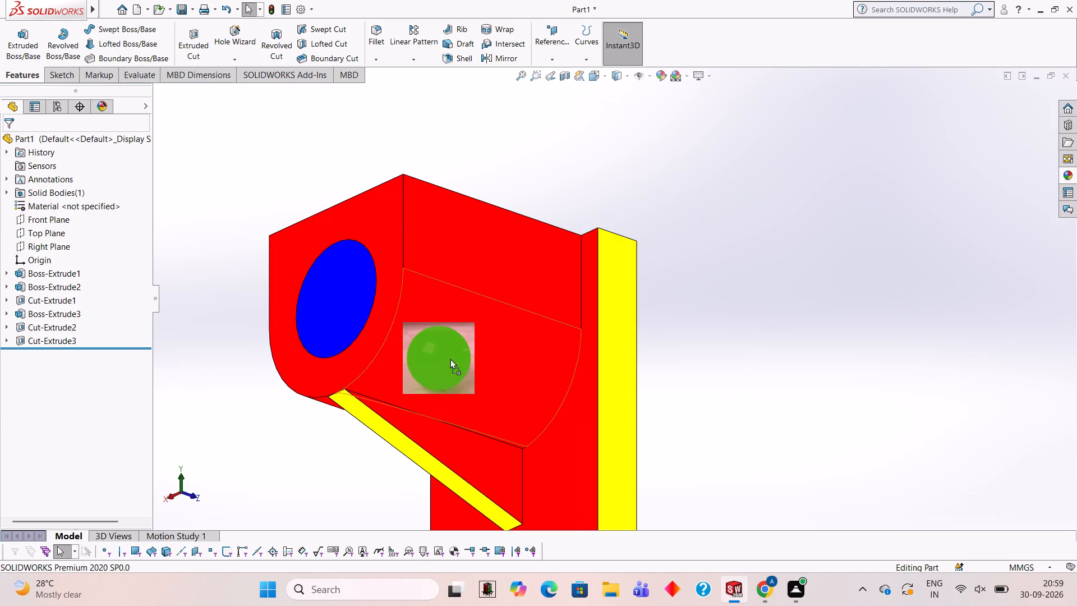
left_click_drag(450, 359, 475, 246)
left_click(475, 246)
Apply the green LED appearance to the opposite flat side face of the U-shaped boss.
middle_click_drag(475, 246, 676, 369)
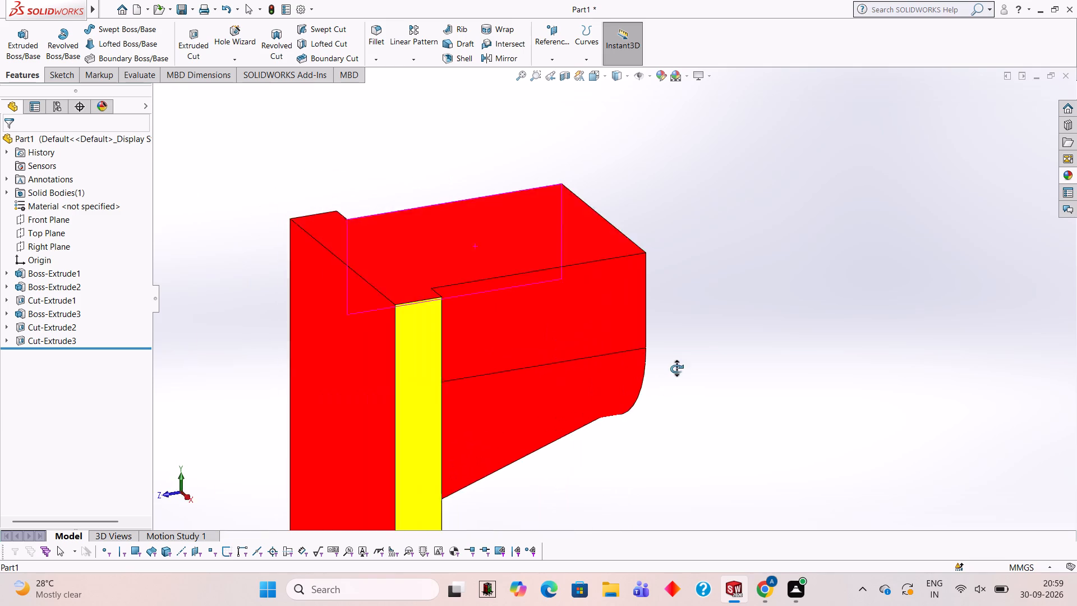
middle_click_drag(676, 369, 659, 341)
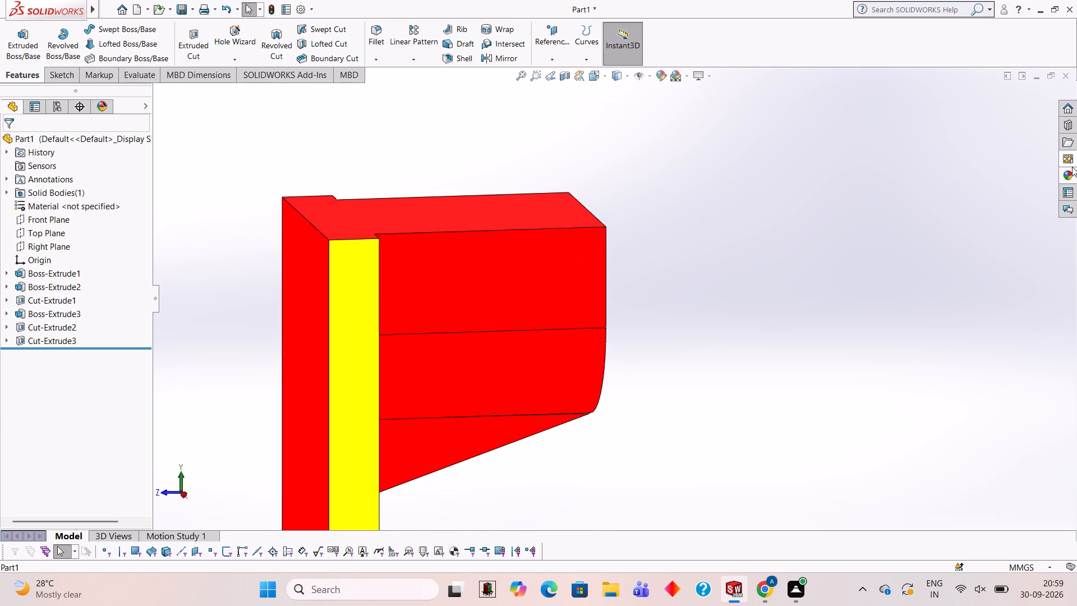
left_click(1070, 178)
left_click_drag(959, 310, 471, 305)
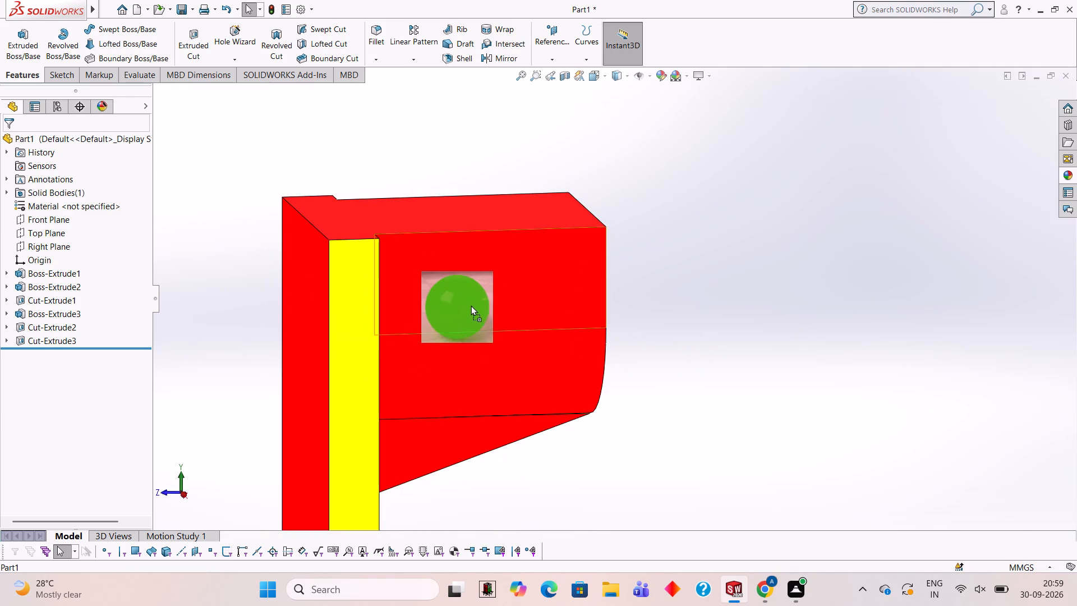
left_click_drag(471, 305, 476, 284)
left_click(476, 284)
Examine the coloured boss, rib and plate from the bore side.
scroll(832, 297, "up", 3)
middle_click_drag(806, 282, 749, 247)
middle_click_drag(733, 294, 694, 244)
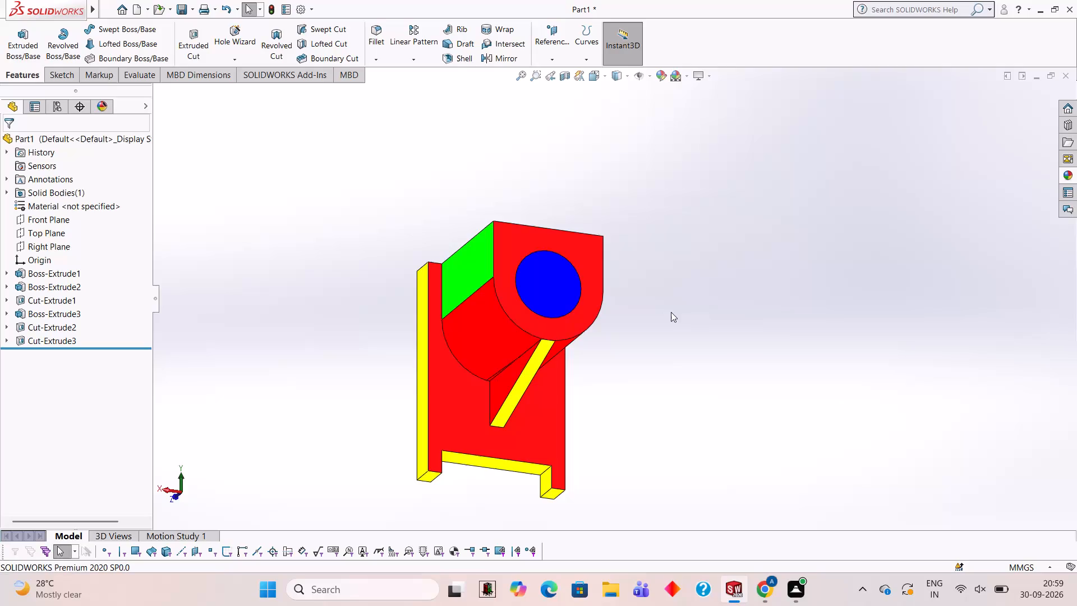
scroll(623, 332, "down", 1)
scroll(412, 363, "down", 3)
scroll(447, 328, "up", 2)
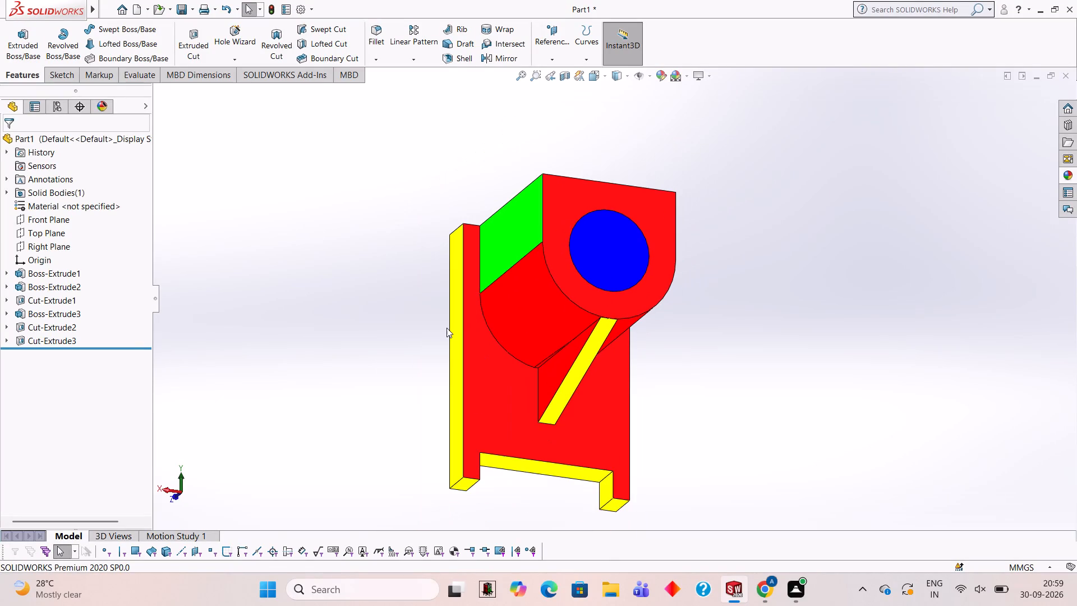
Shrink the appearance library pane to its narrowest width and collapse it to clear the model view.
left_click(1064, 178)
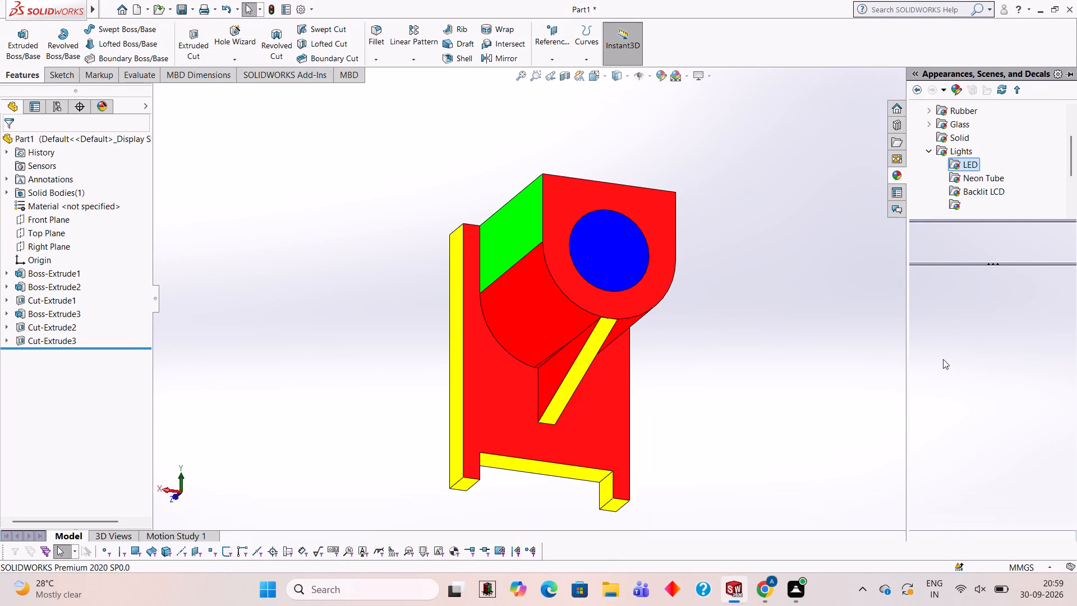
scroll(943, 359, "down", 5)
scroll(943, 359, "up", 4)
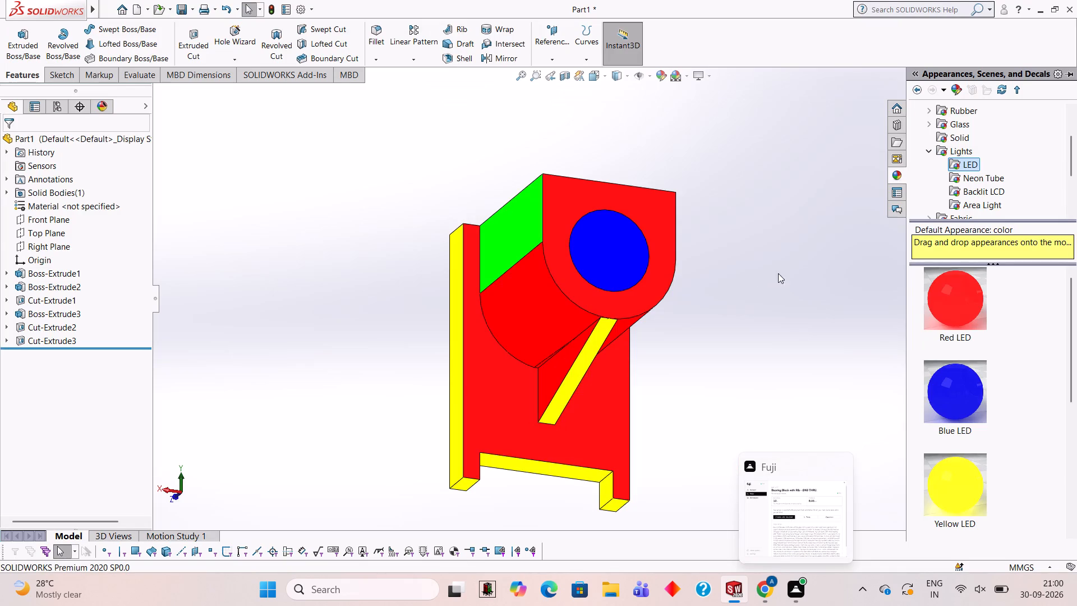
left_click_drag(908, 303, 909, 304)
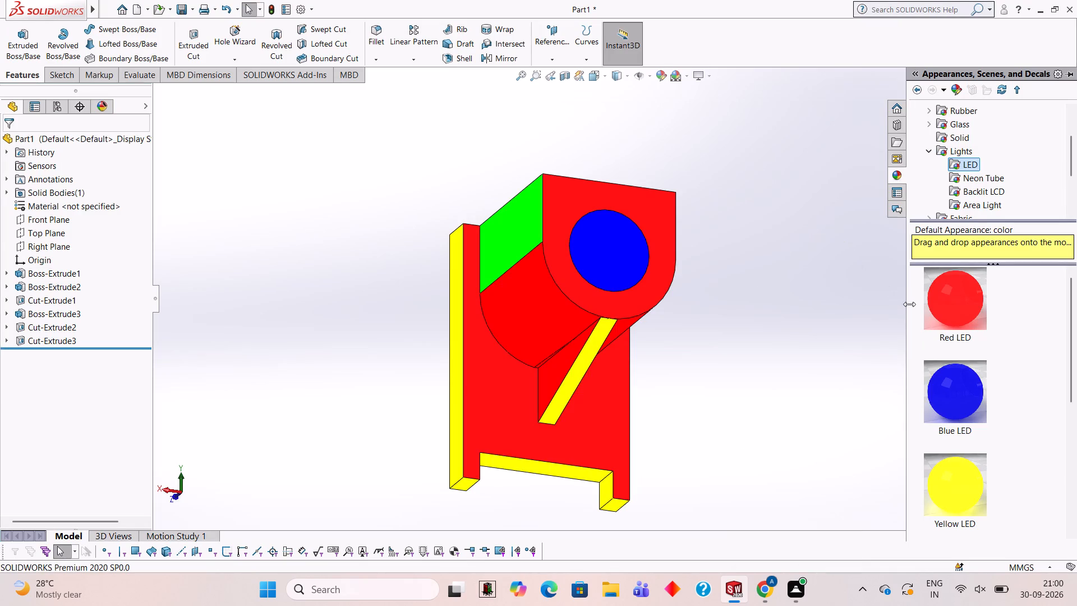
left_click_drag(909, 304, 1059, 332)
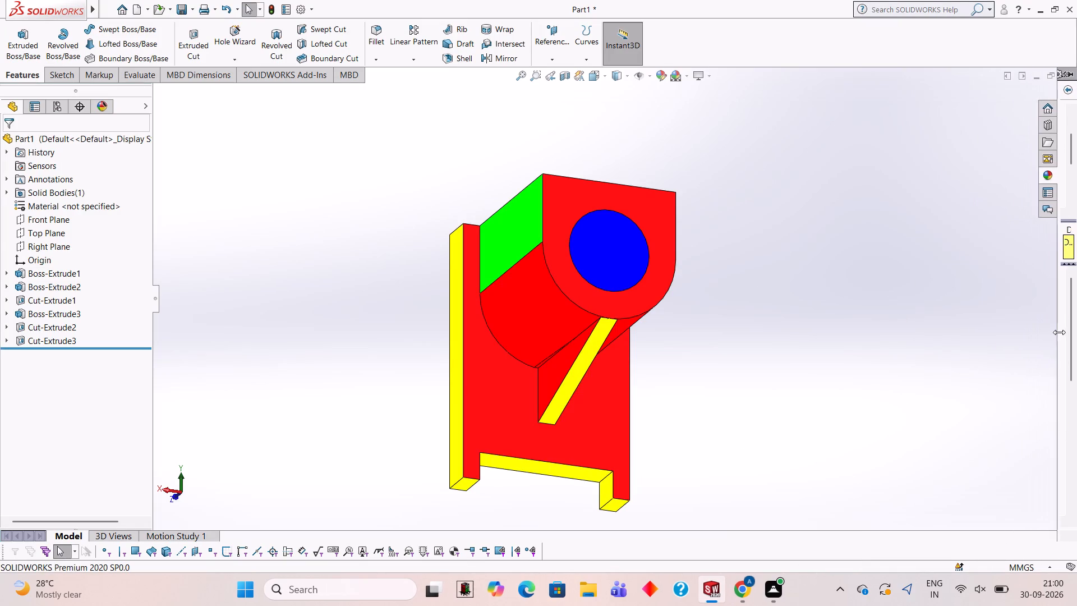
left_click_drag(1059, 332, 1076, 361)
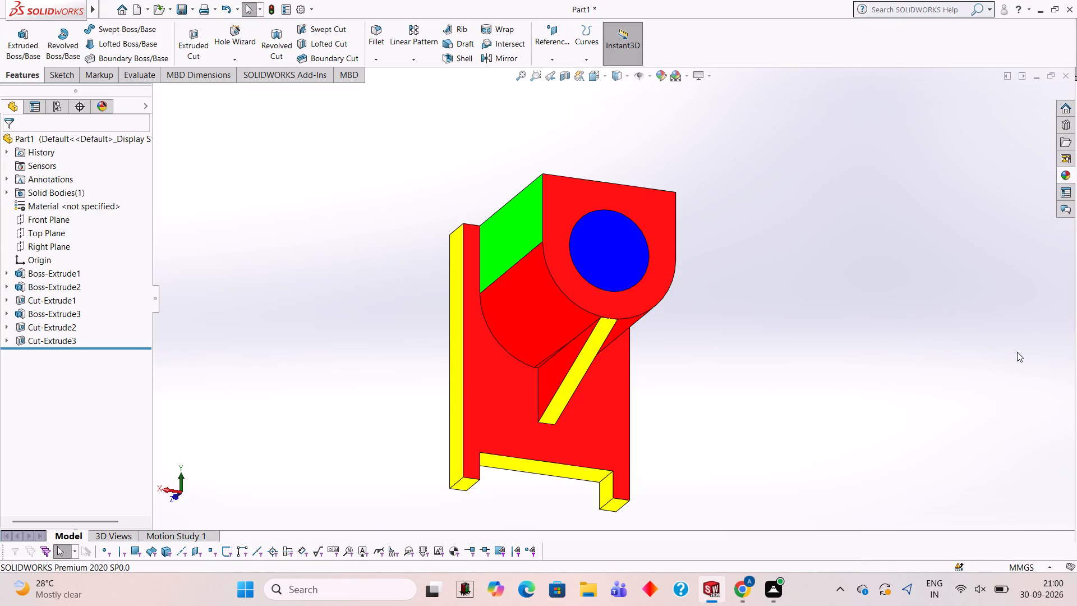
left_click(869, 216)
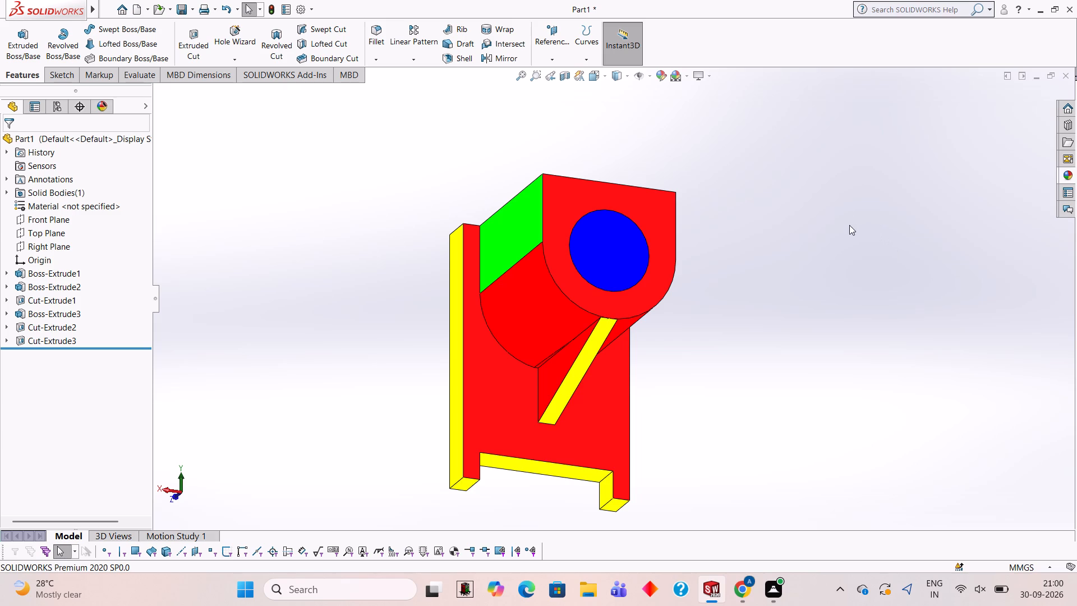
Examine the fully coloured part from the back and front.
middle_click_drag(669, 181, 849, 304)
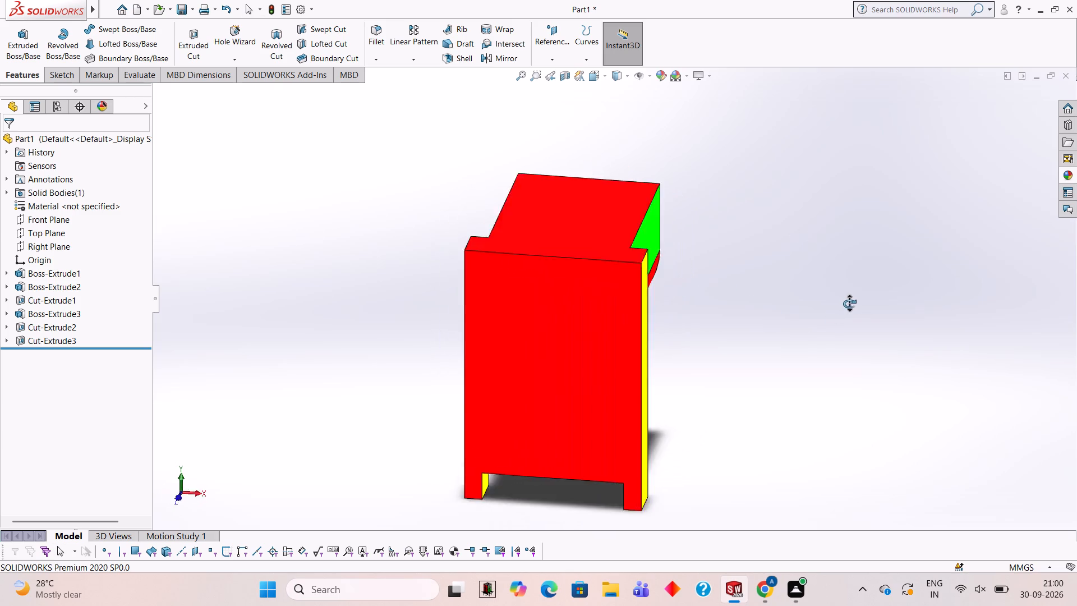
middle_click_drag(849, 304, 696, 207)
scroll(839, 300, "down", 1)
scroll(696, 205, "up", 3)
middle_click_drag(751, 347, 722, 318)
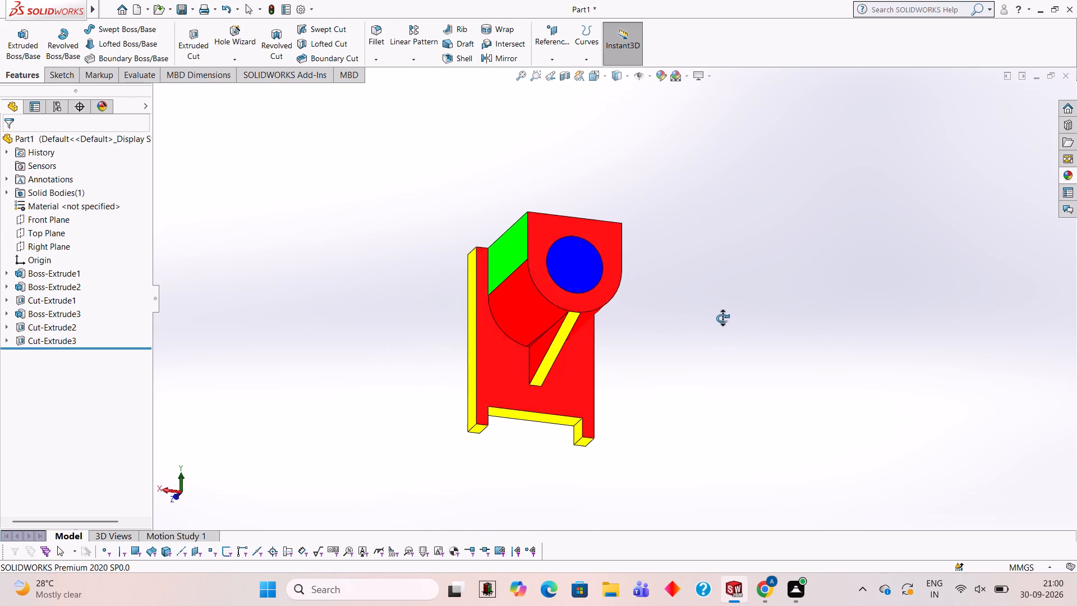
middle_click_drag(722, 318, 724, 316)
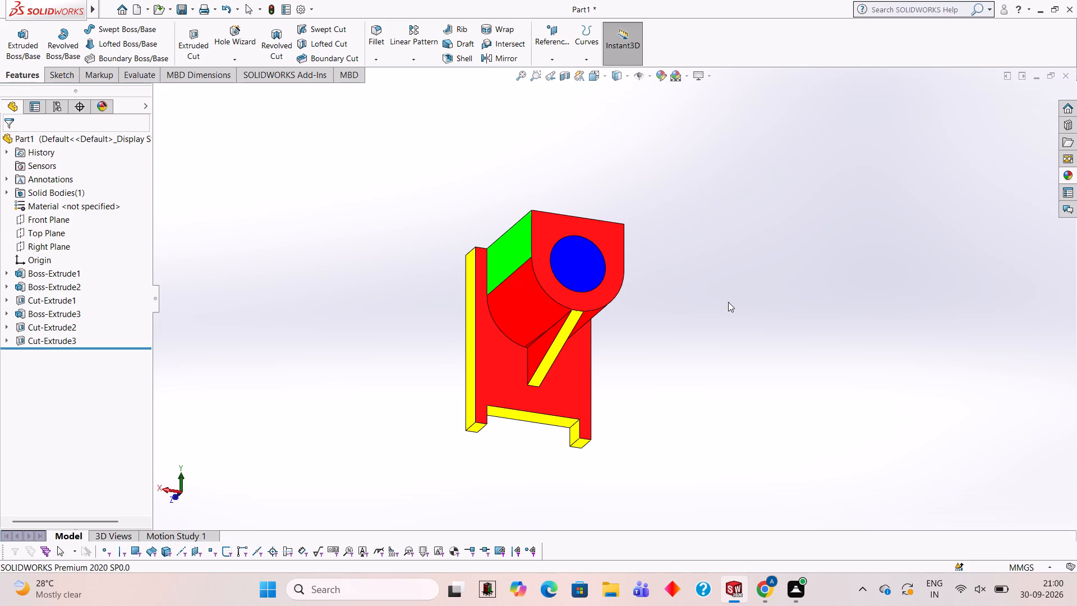
scroll(640, 330, "up", 1)
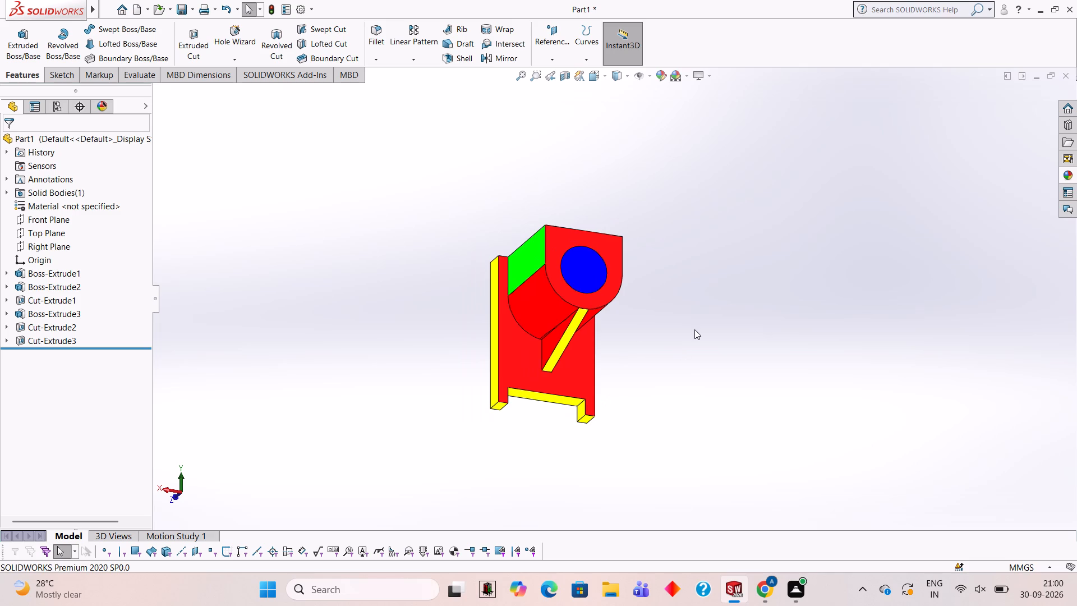
Examine the coloured part from the bore side and from underneath, including the rib and the plate's bottom notch.
middle_click_drag(694, 329, 679, 322)
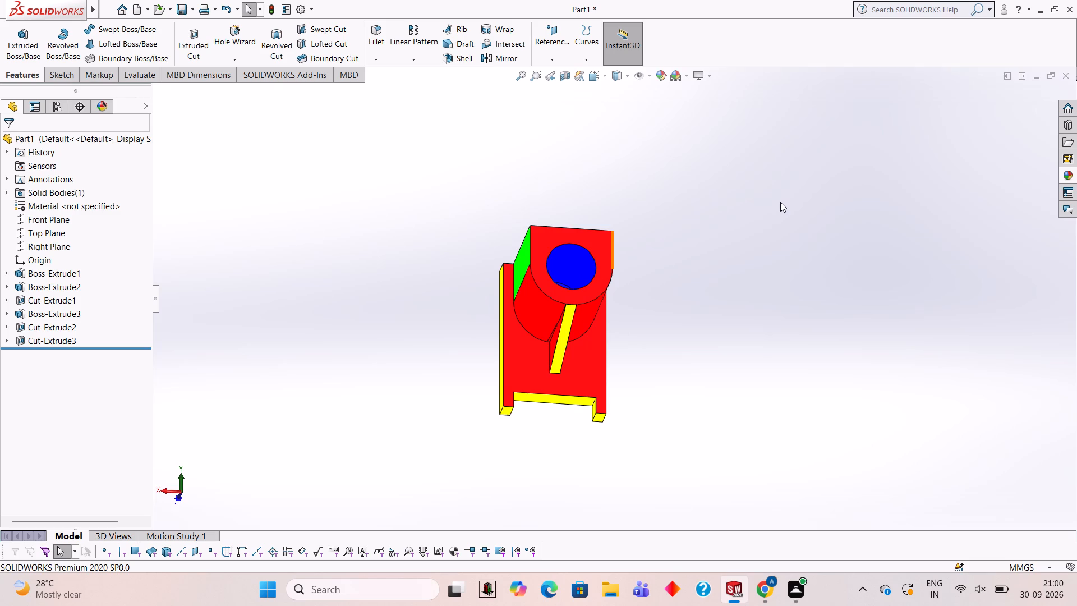
middle_click_drag(746, 279, 690, 286)
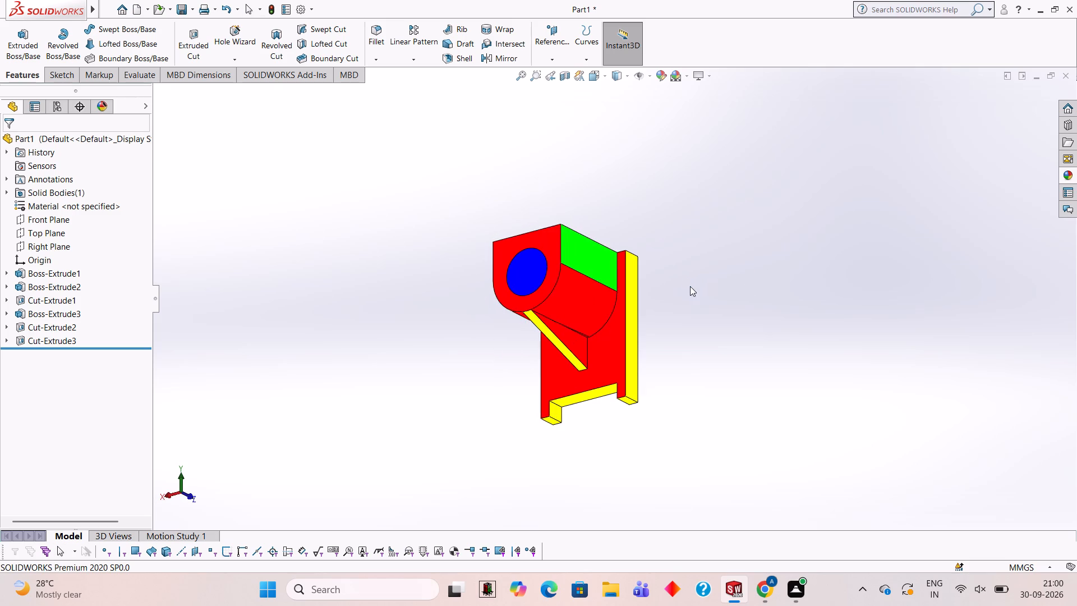
scroll(678, 256, "up", 1)
scroll(678, 256, "down", 3)
middle_click_drag(634, 373, 675, 386)
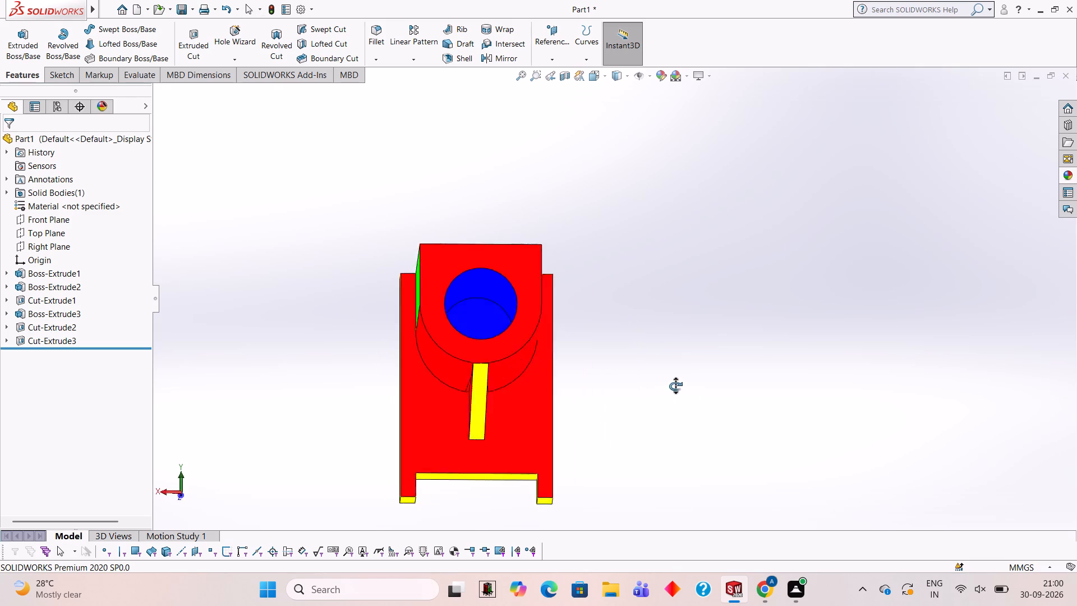
middle_click_drag(675, 386, 692, 245)
scroll(692, 245, "up", 1)
middle_click_drag(629, 375, 622, 328)
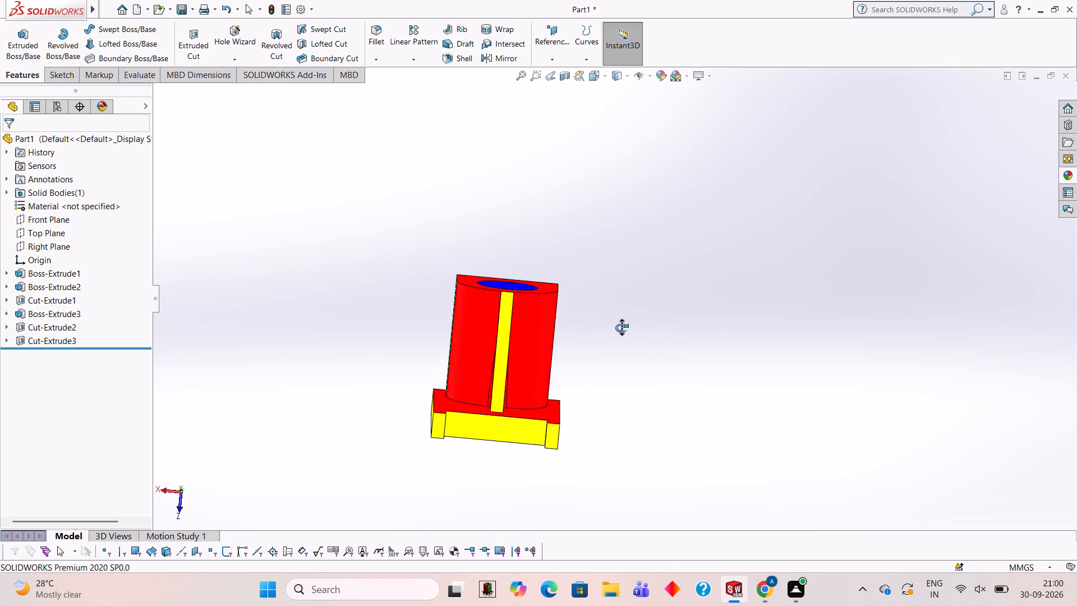
middle_click_drag(622, 328, 503, 298)
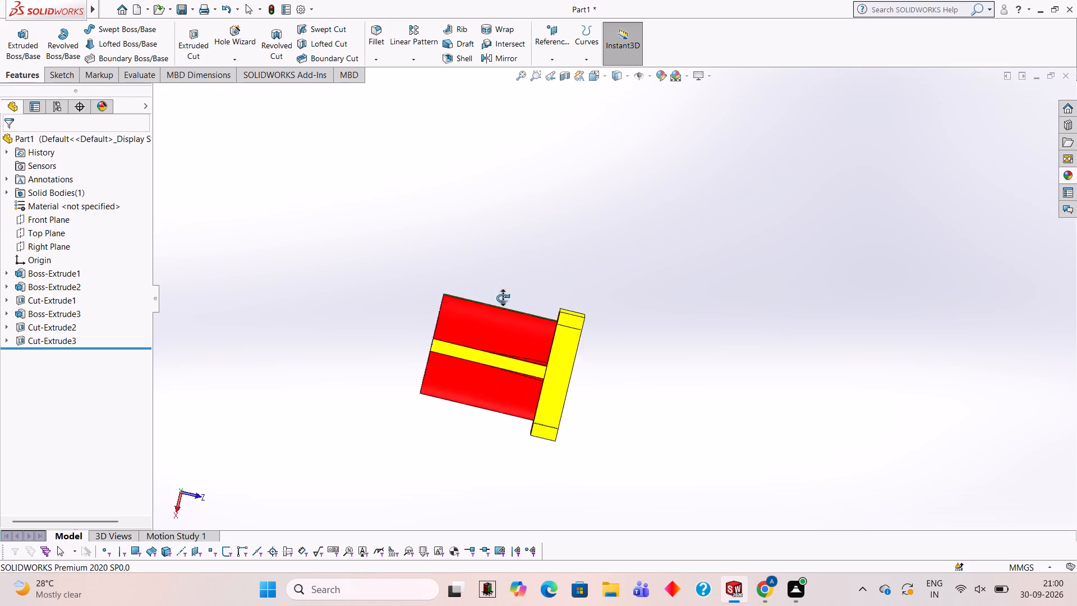
middle_click_drag(503, 298, 697, 319)
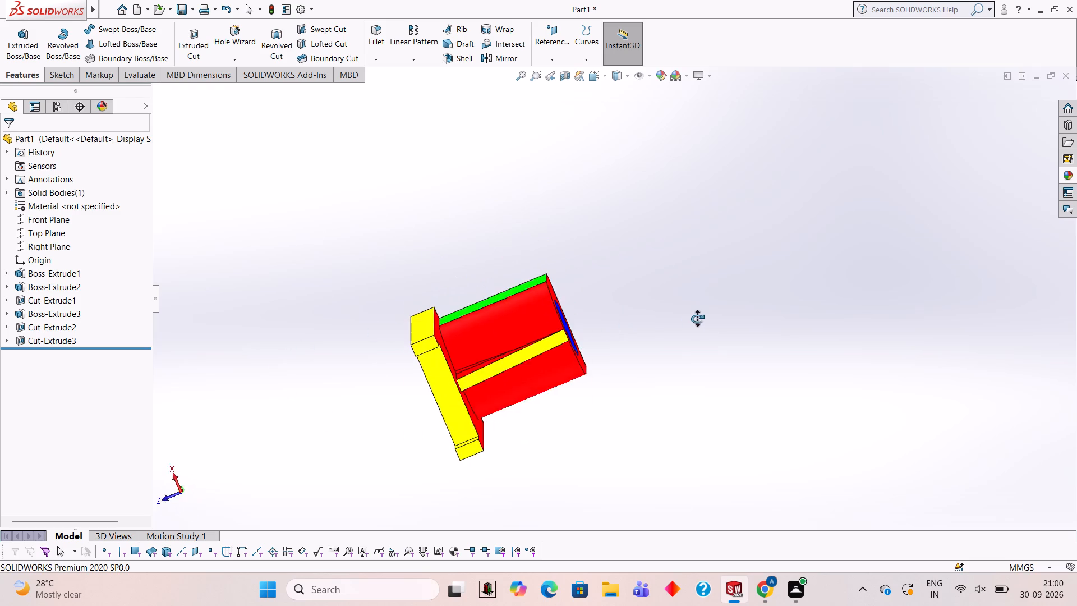
middle_click_drag(697, 319, 605, 295)
scroll(605, 295, "up", 2)
middle_click_drag(616, 292, 619, 347)
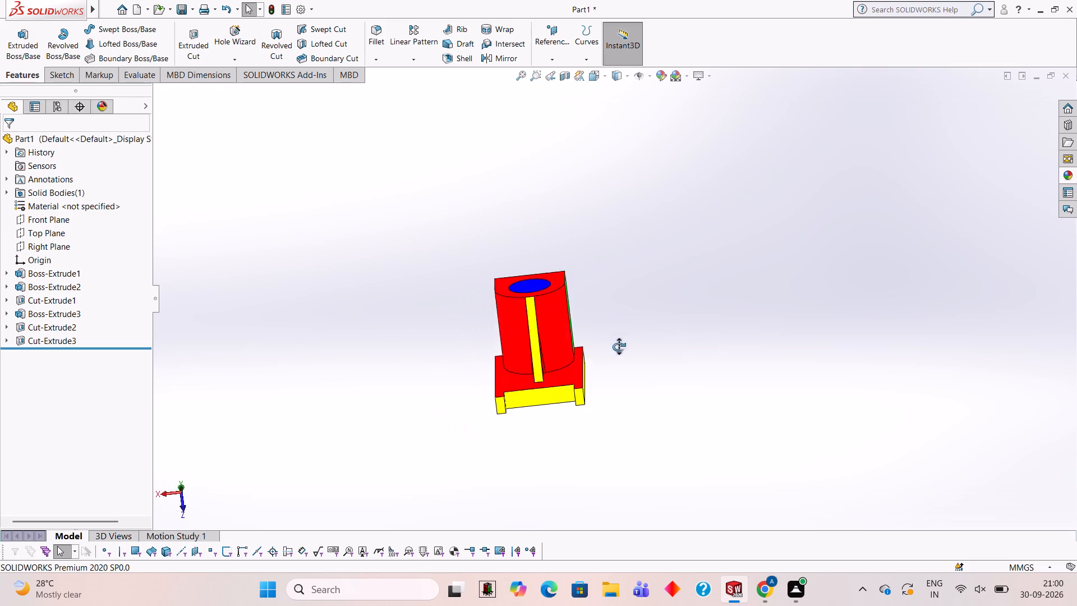
middle_click_drag(619, 347, 628, 393)
middle_click_drag(628, 393, 646, 401)
scroll(639, 323, "down", 2)
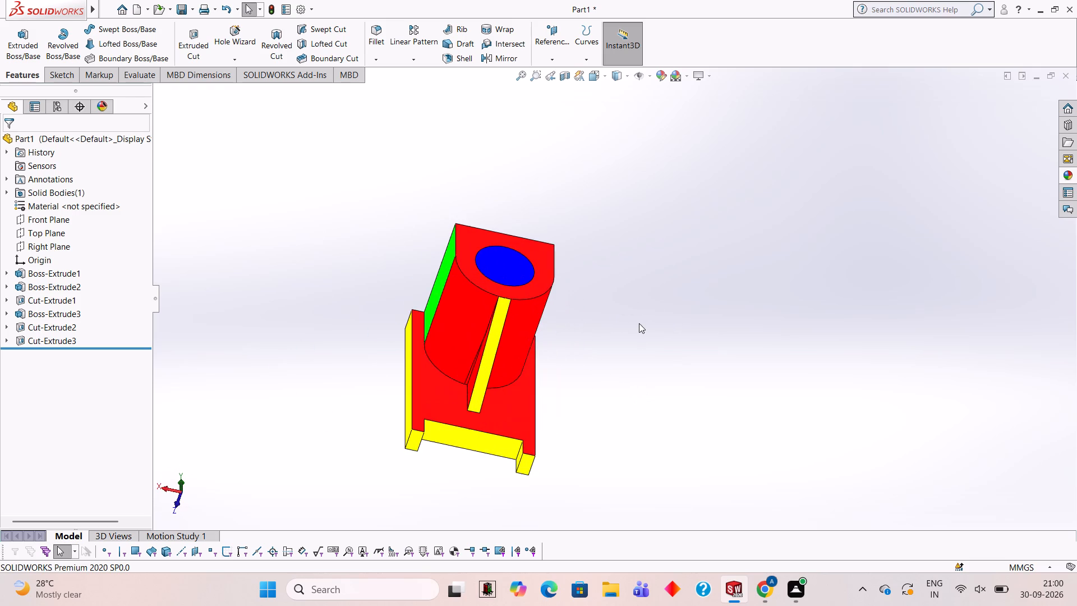
scroll(330, 362, "up", 2)
middle_click_drag(330, 362, 334, 382)
scroll(334, 383, "down", 2)
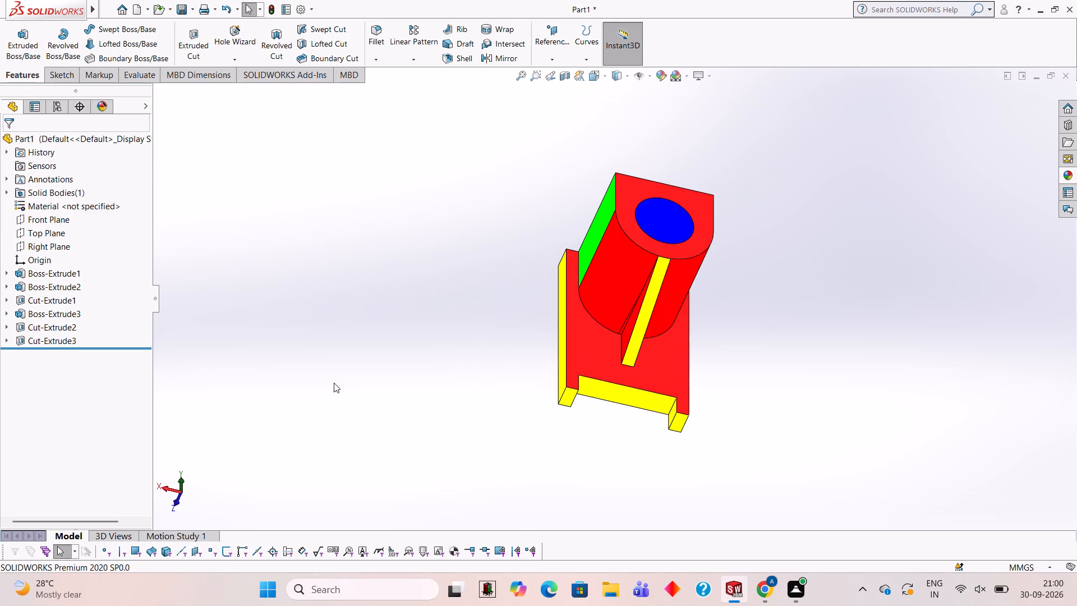
scroll(730, 209, "up", 1)
scroll(730, 209, "down", 1)
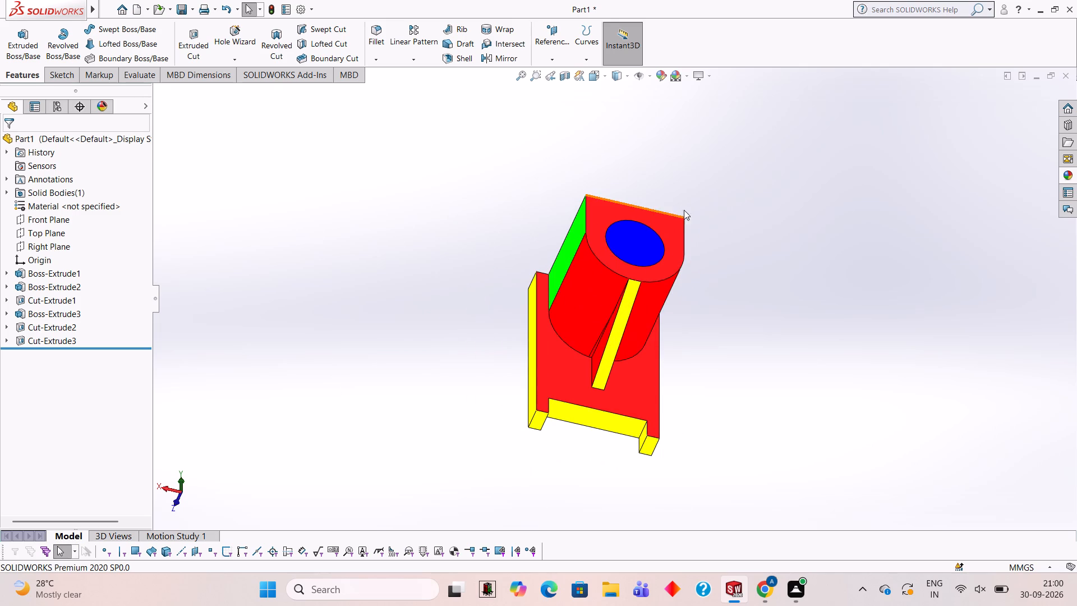
middle_click_drag(714, 197, 702, 173)
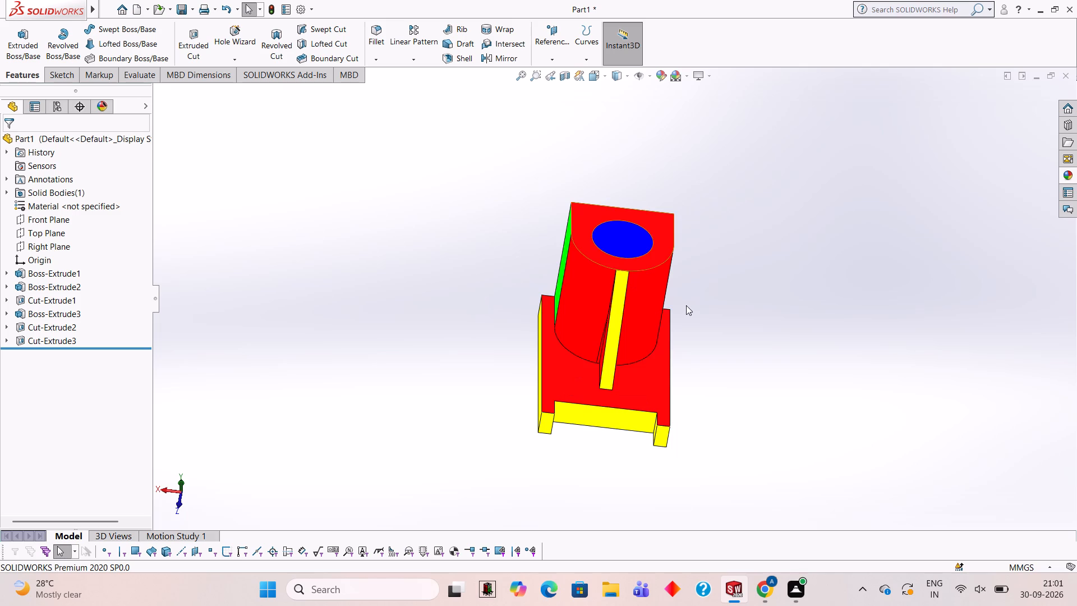
Examine the boss's bored end face and its side faces against the plate, up close and from both sides.
middle_click_drag(725, 259, 672, 447)
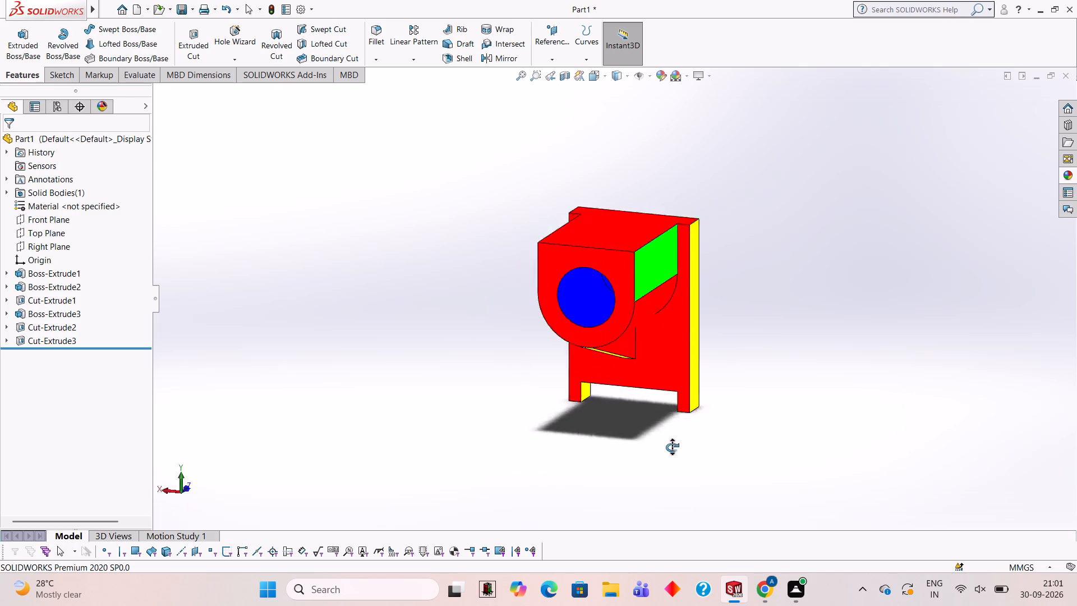
middle_click_drag(672, 447, 371, 375)
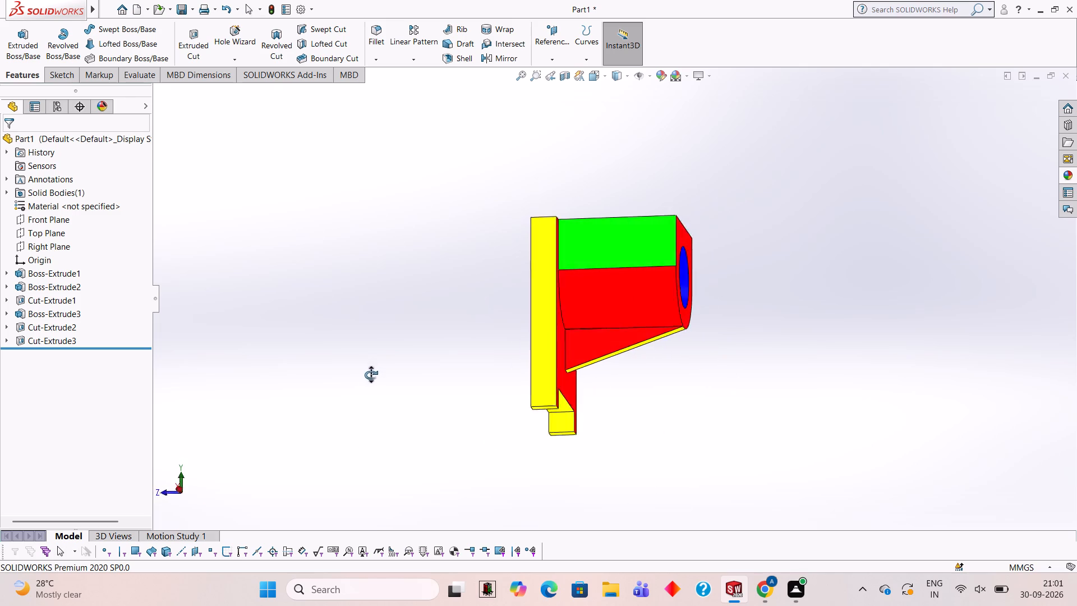
middle_click_drag(371, 375, 316, 360)
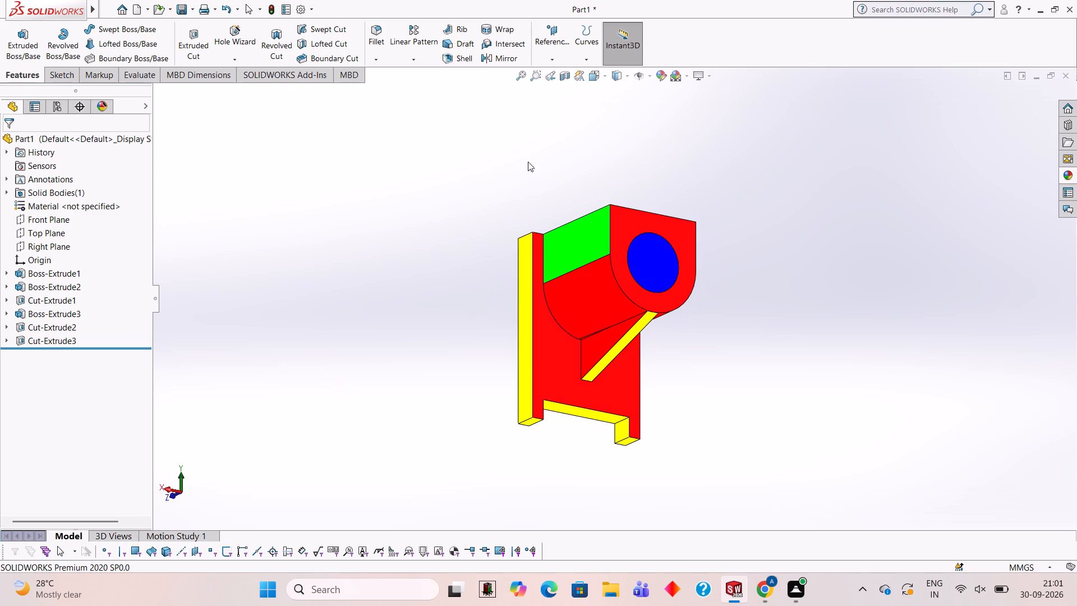
middle_click_drag(691, 170, 675, 166)
scroll(675, 168, "down", 1)
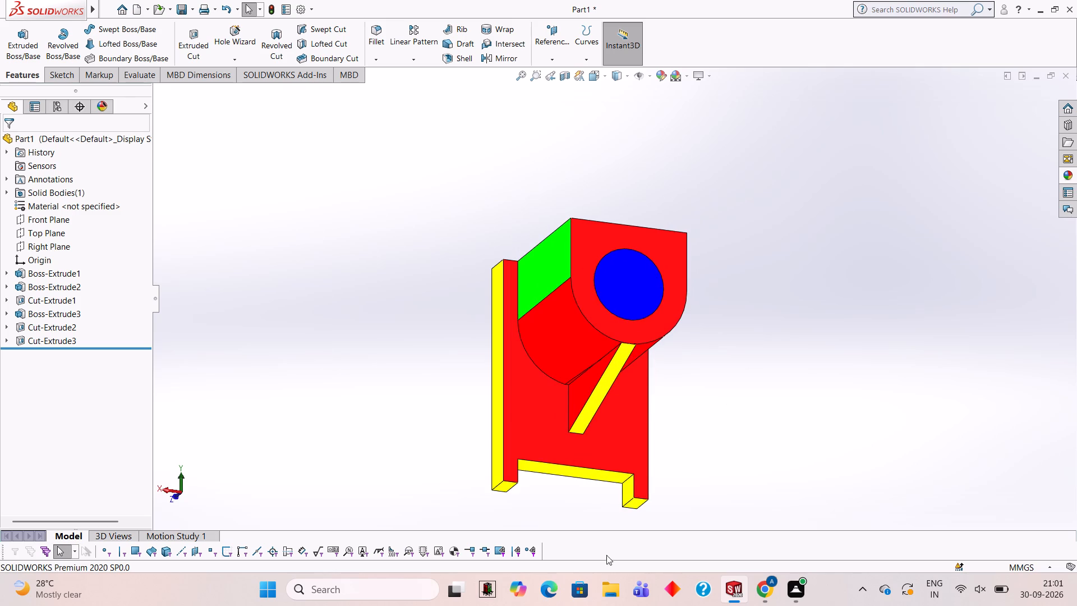
scroll(581, 493, "down", 2)
scroll(593, 457, "up", 1)
scroll(754, 153, "down", 2)
scroll(754, 153, "up", 2)
scroll(515, 459, "down", 1)
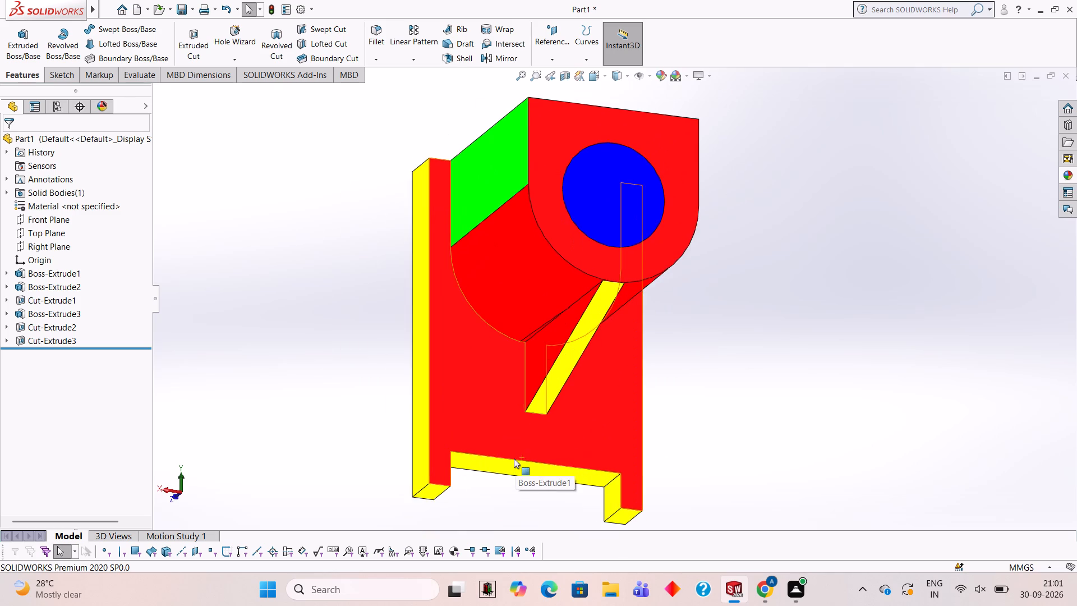
scroll(514, 458, "up", 1)
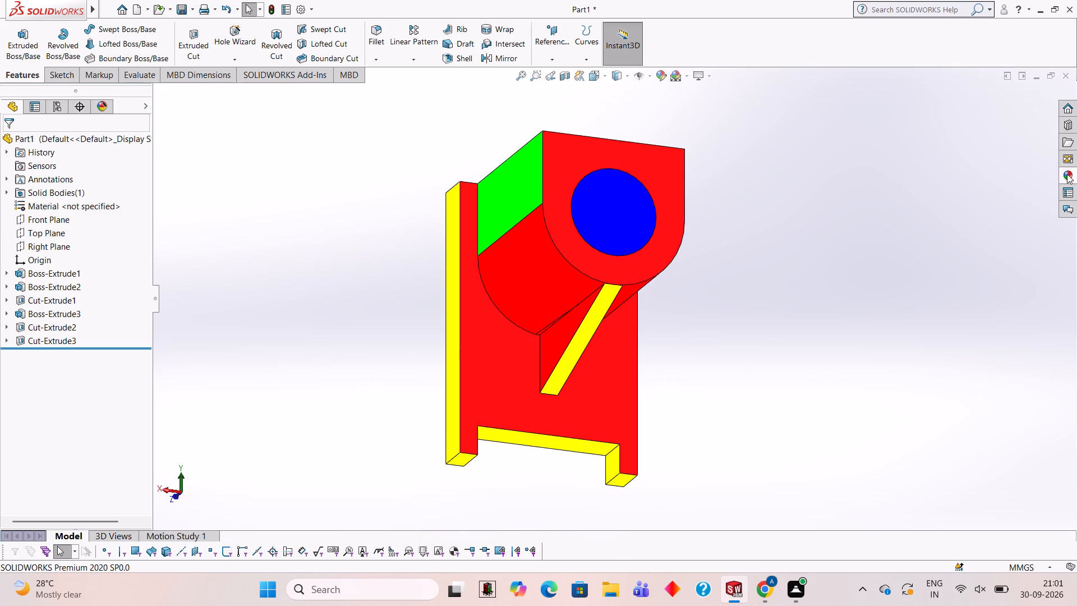
Apply the Yellow LED appearance to the bored U-shaped end face of the boss.
left_click(1066, 176)
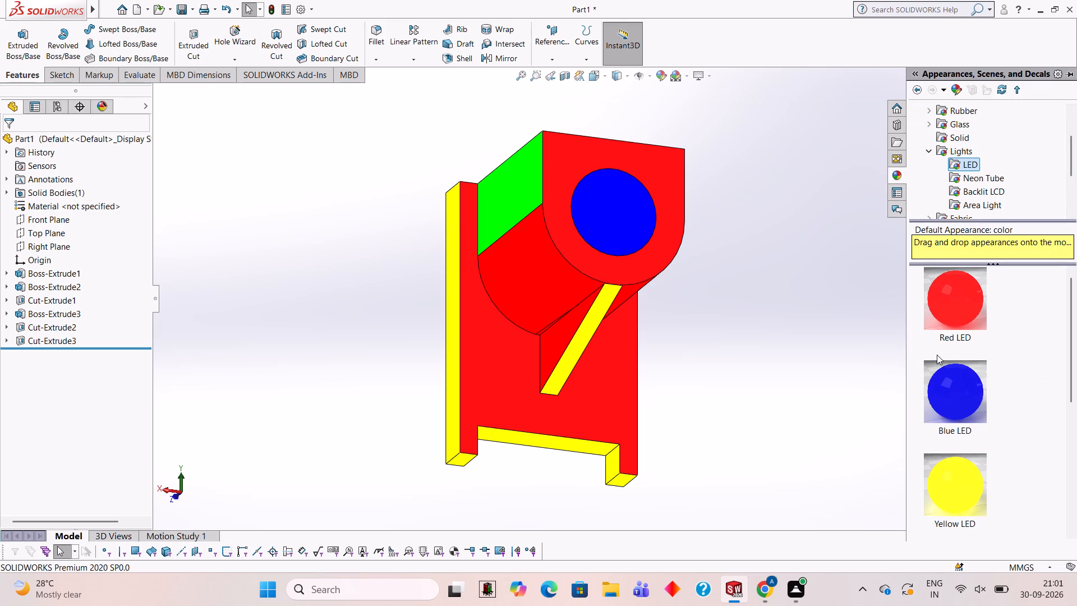
left_click_drag(967, 475, 579, 139)
left_click(579, 139)
Examine the recoloured boss end face together with the rib, plate back and underside from all around.
scroll(893, 194, "up", 1)
middle_click_drag(890, 186, 813, 141)
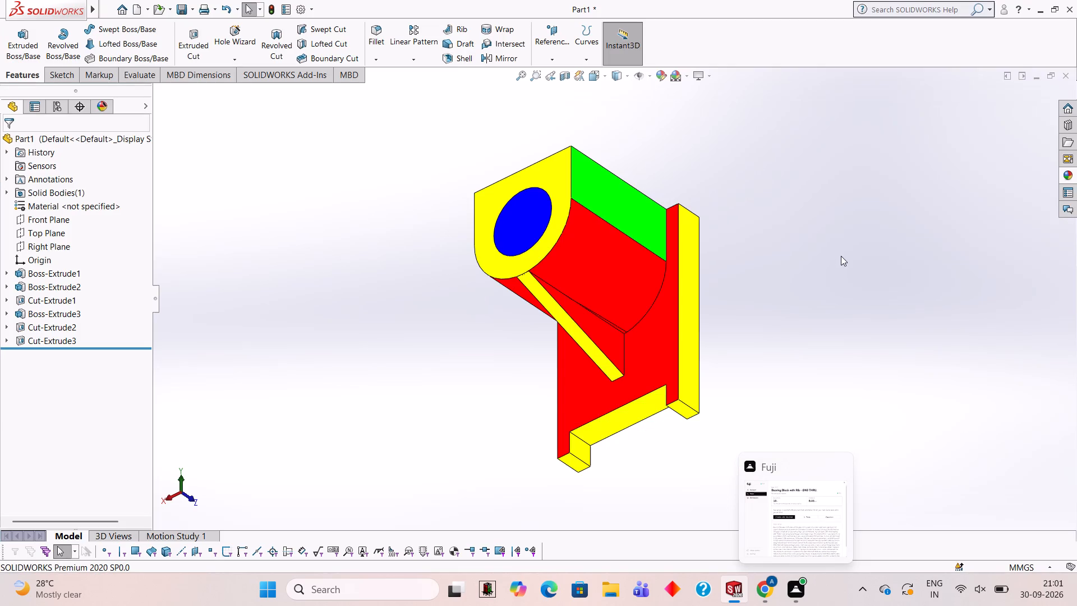
middle_click_drag(752, 368, 966, 502)
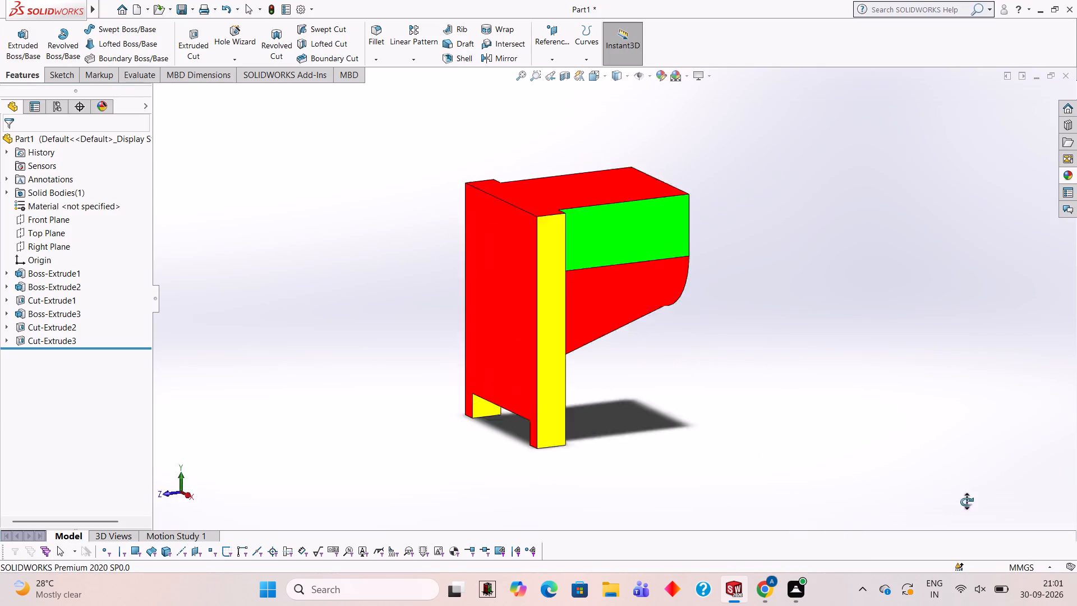
middle_click_drag(966, 502, 756, 411)
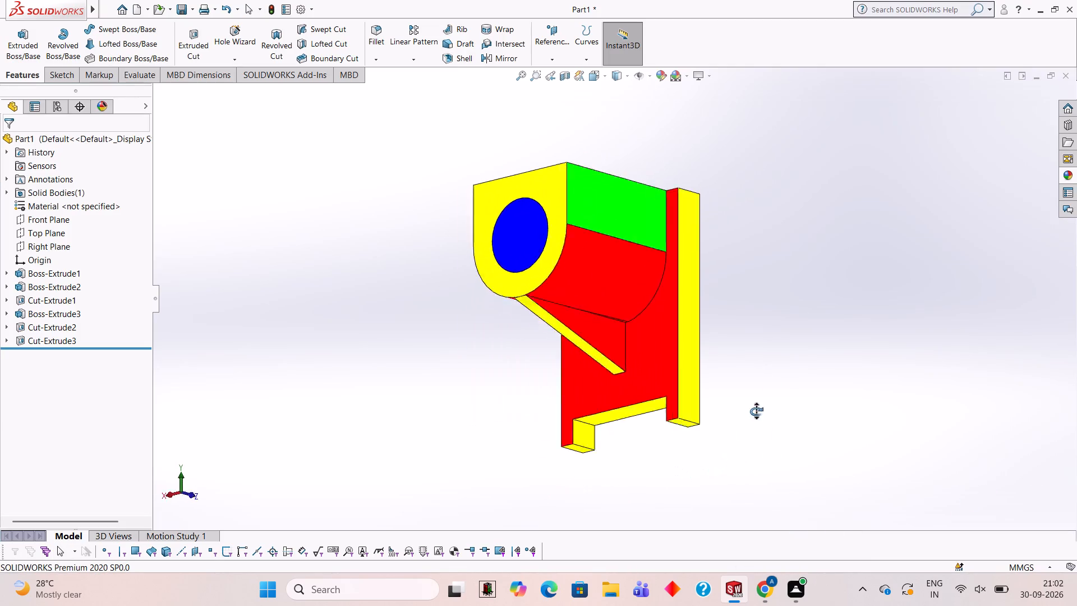
middle_click_drag(756, 411, 845, 395)
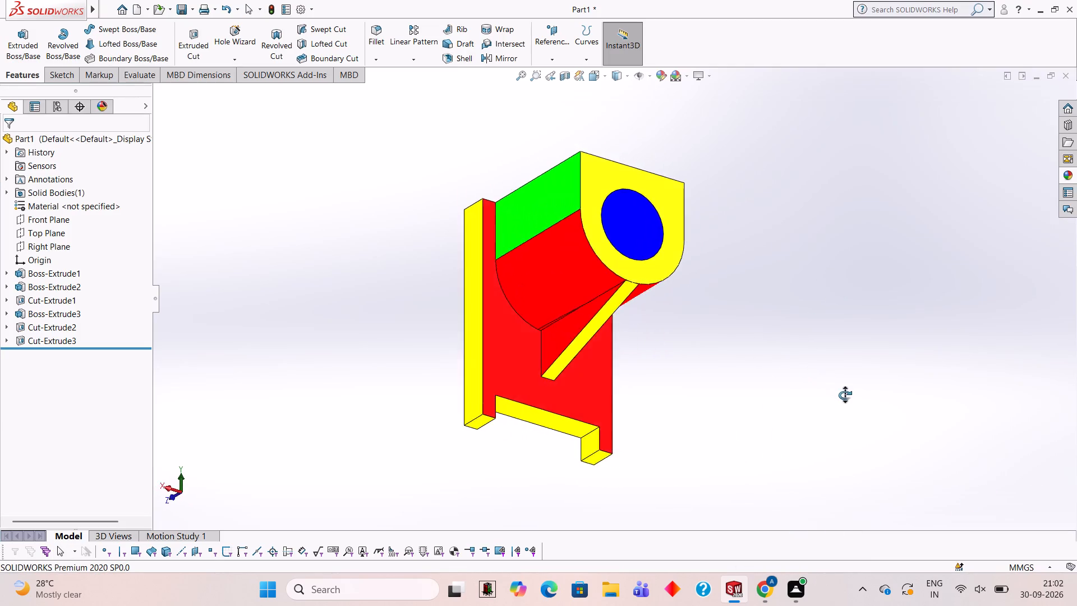
middle_click_drag(845, 395, 800, 189)
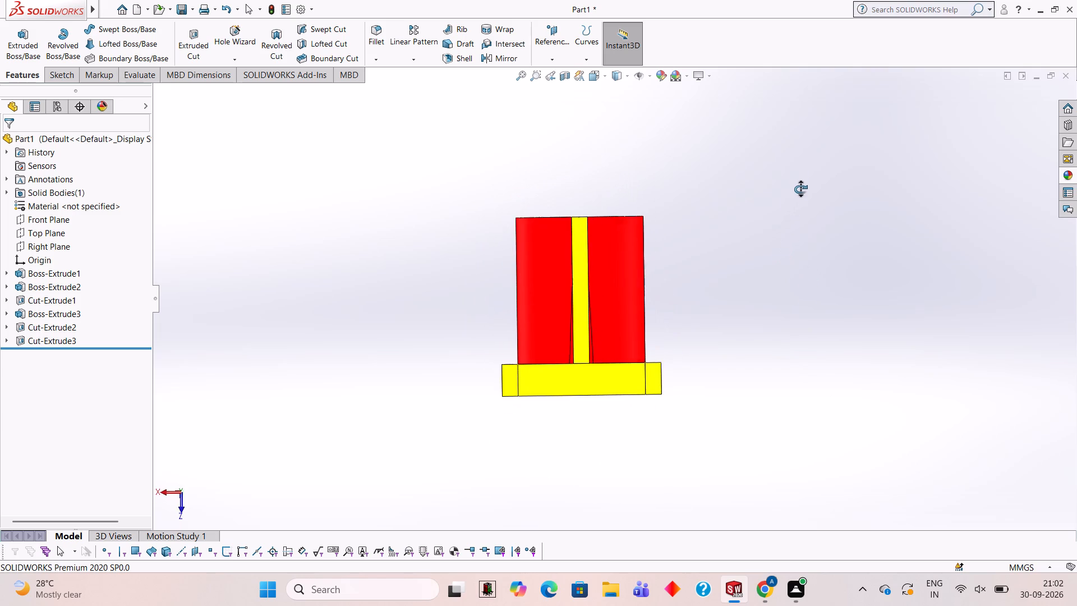
middle_click_drag(800, 189, 800, 172)
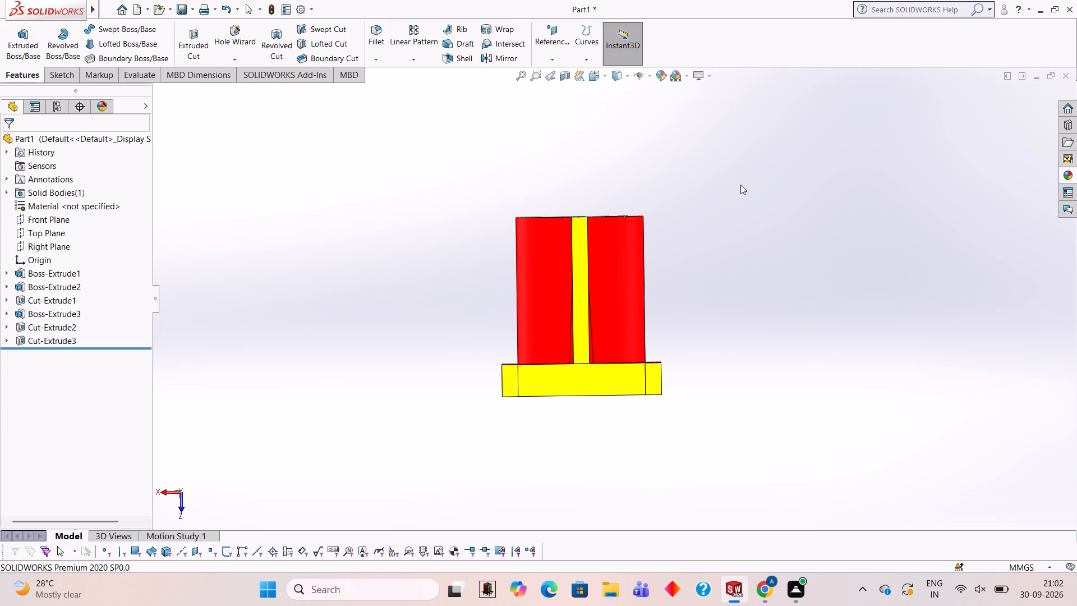
middle_click_drag(716, 182, 720, 485)
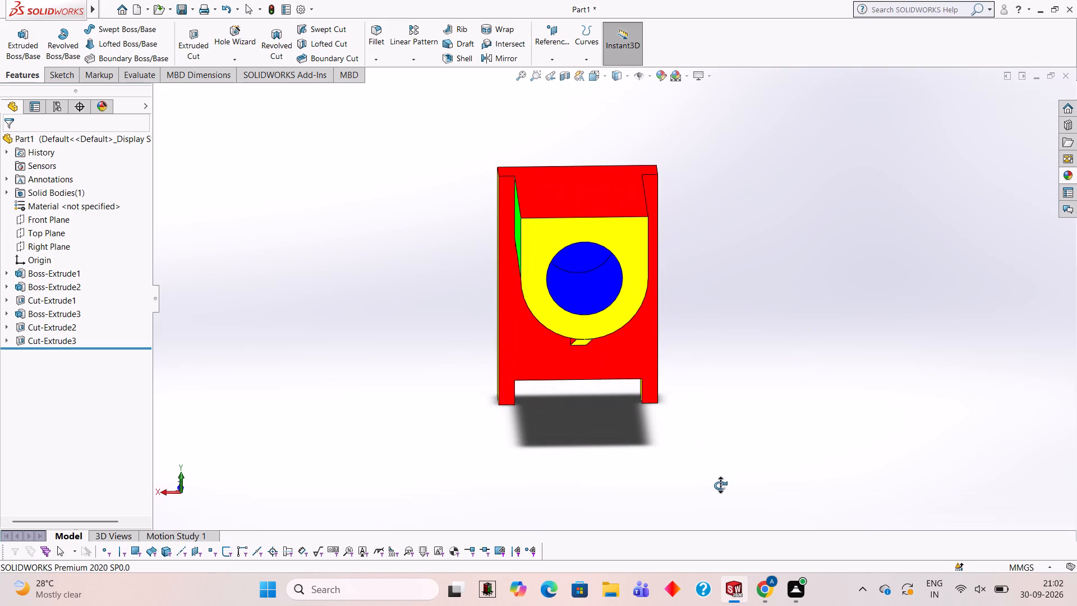
middle_click_drag(720, 485, 878, 498)
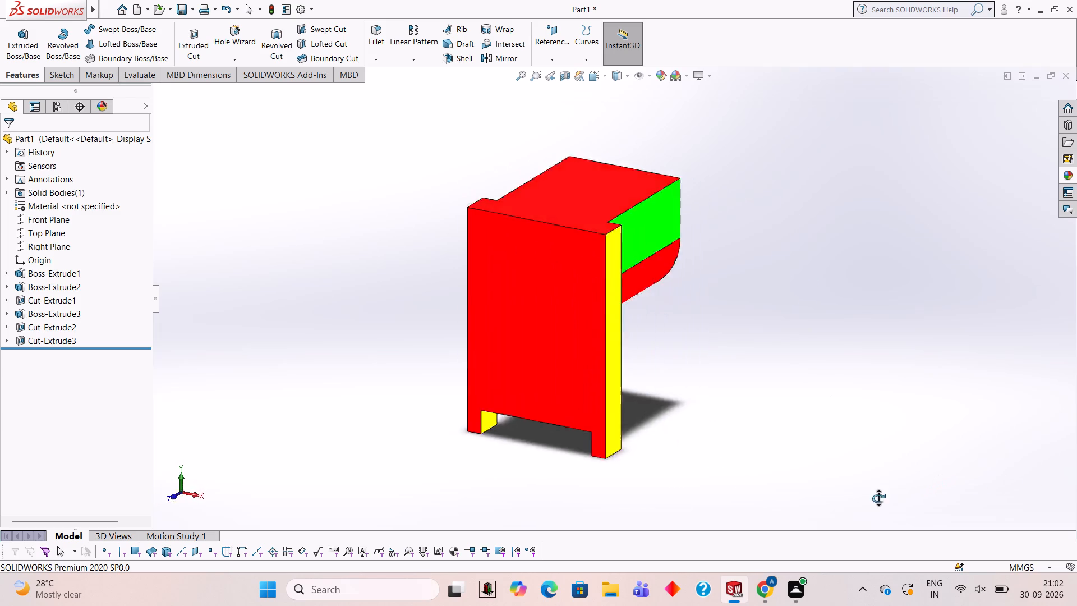
middle_click_drag(878, 498, 704, 485)
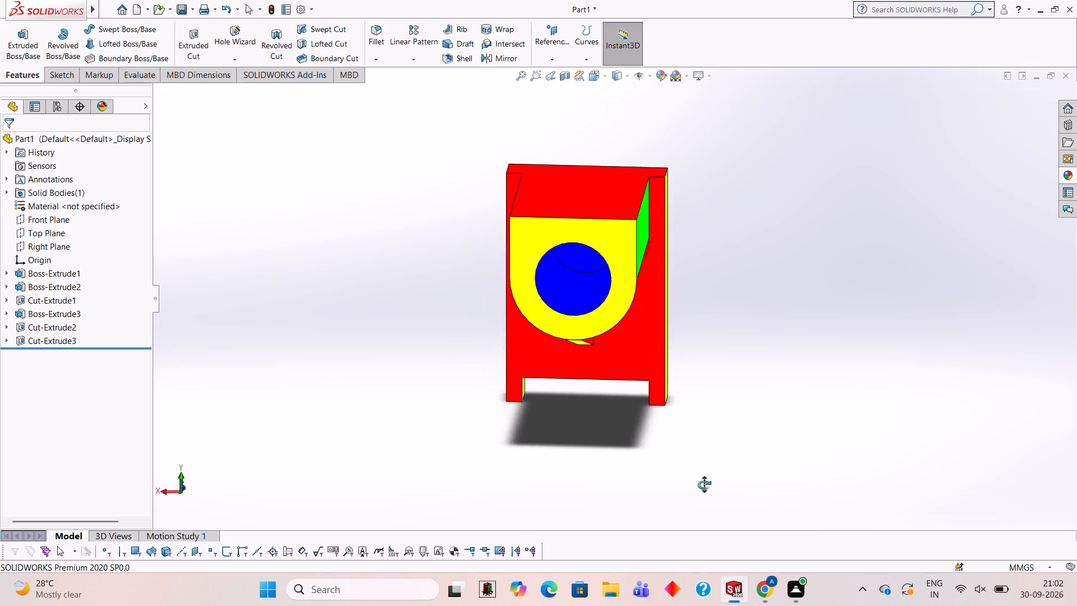
middle_click_drag(704, 485, 719, 499)
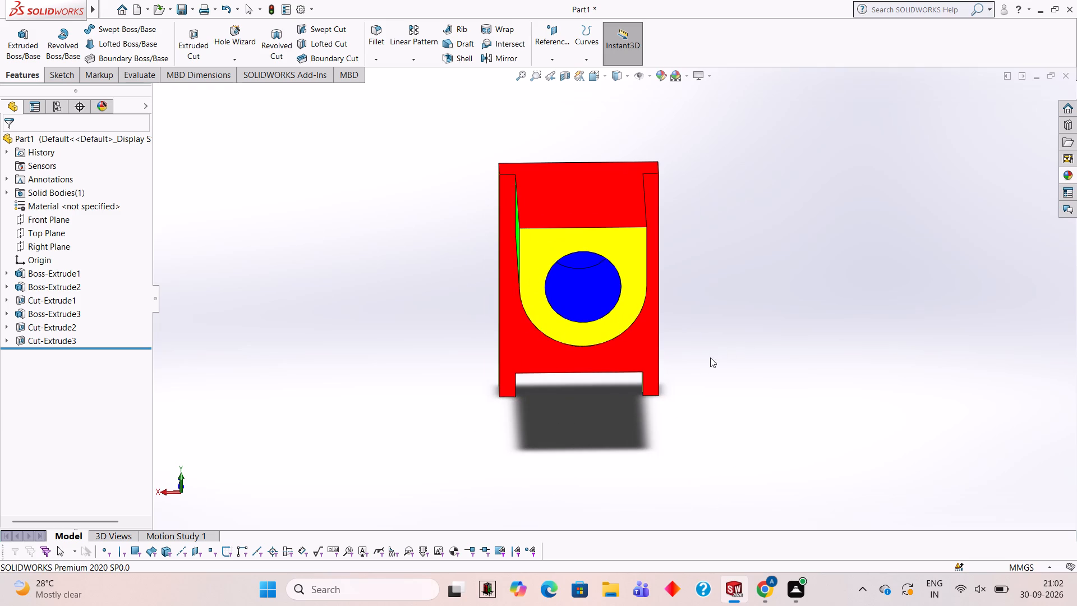
Examine the part's top face and the side profile of the boss, rib and plate.
scroll(715, 172, "down", 1)
middle_click_drag(715, 172, 719, 375)
middle_click_drag(724, 226, 730, 381)
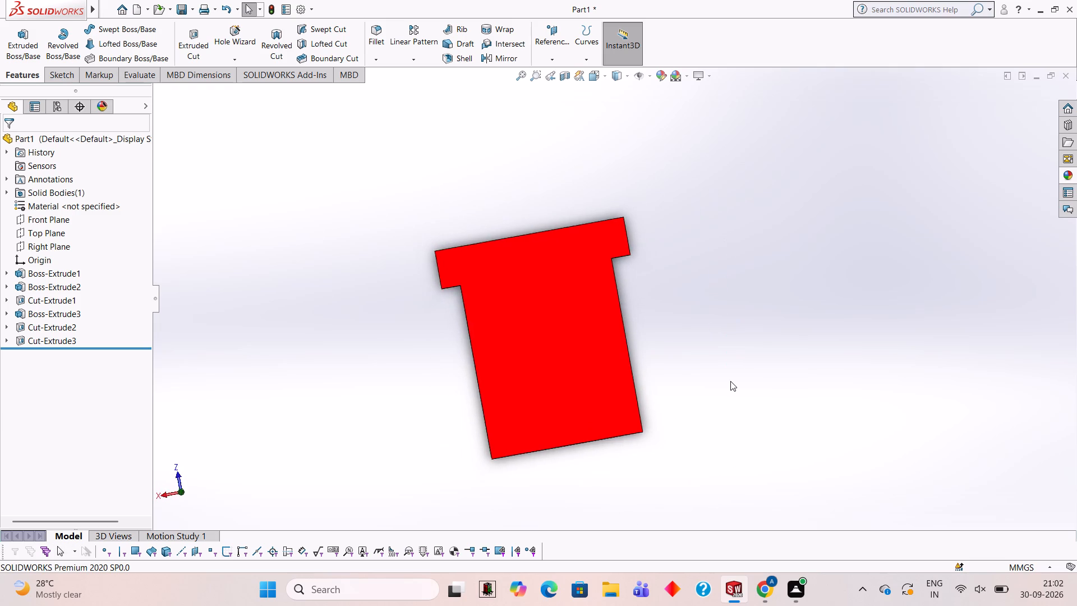
middle_click_drag(730, 381, 609, 358)
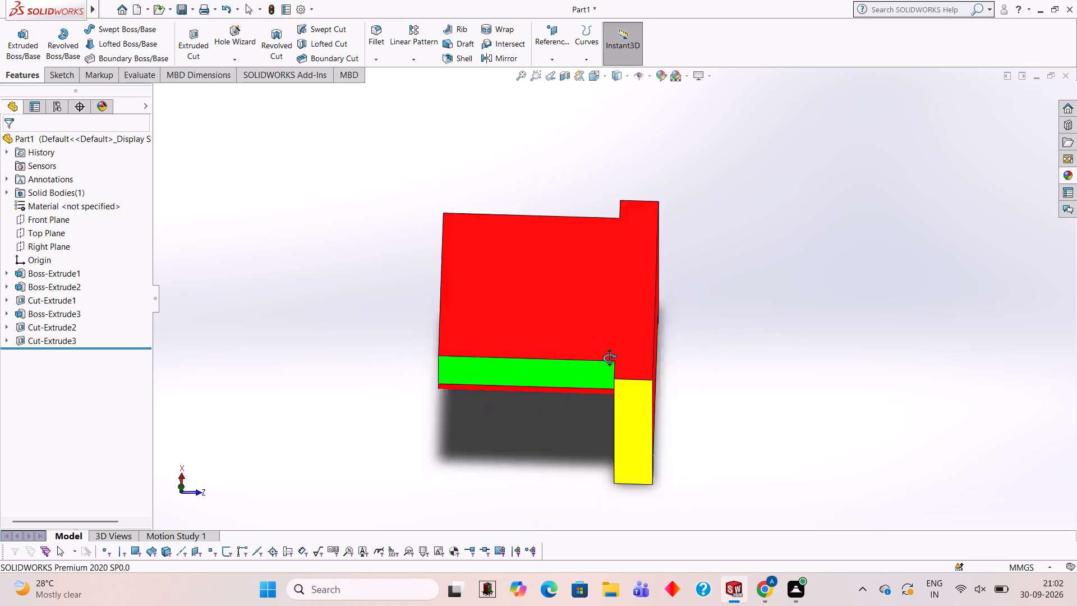
middle_click_drag(609, 358, 632, 196)
middle_click_drag(746, 375, 725, 321)
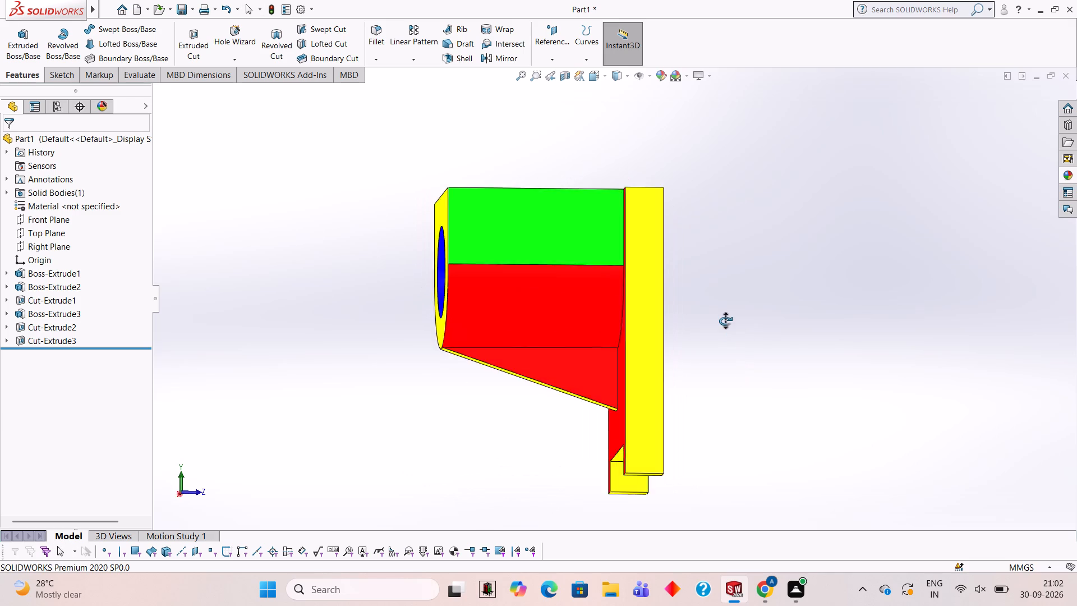
middle_click_drag(725, 321, 721, 360)
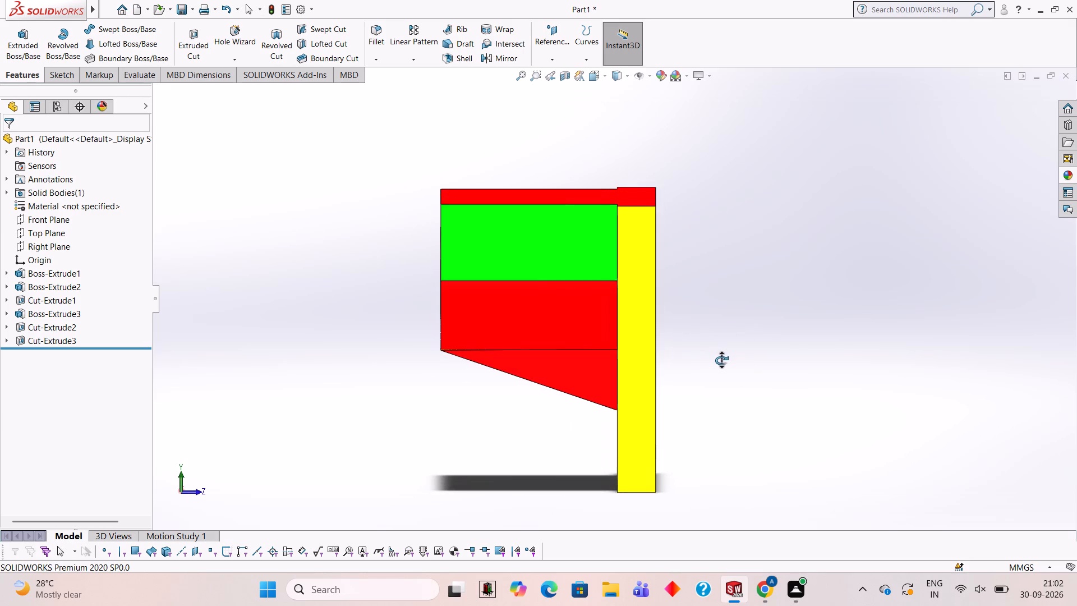
middle_click_drag(721, 360, 721, 343)
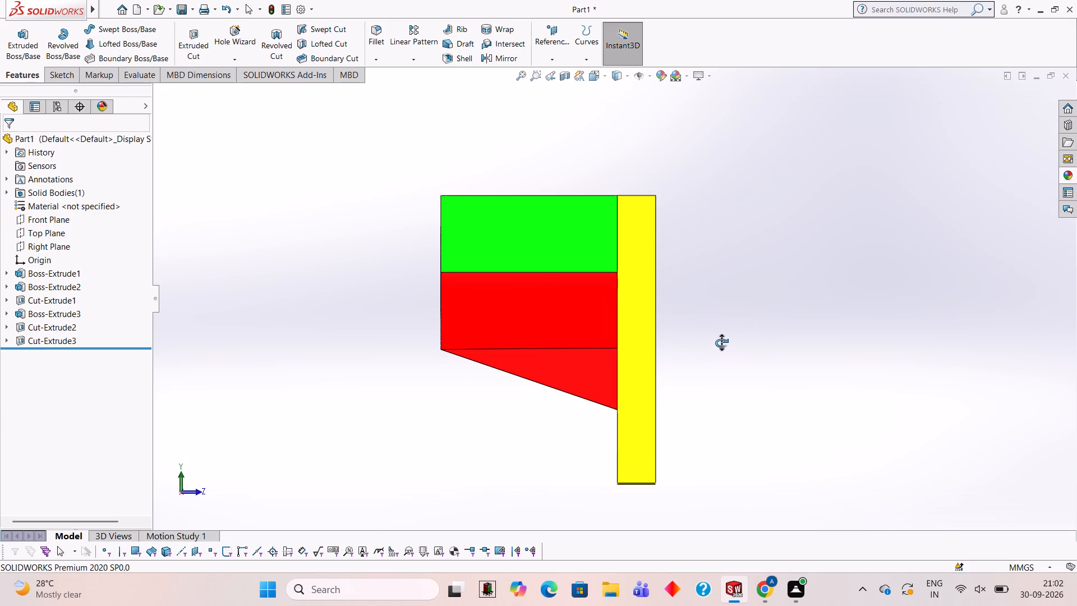
middle_click_drag(721, 343, 715, 350)
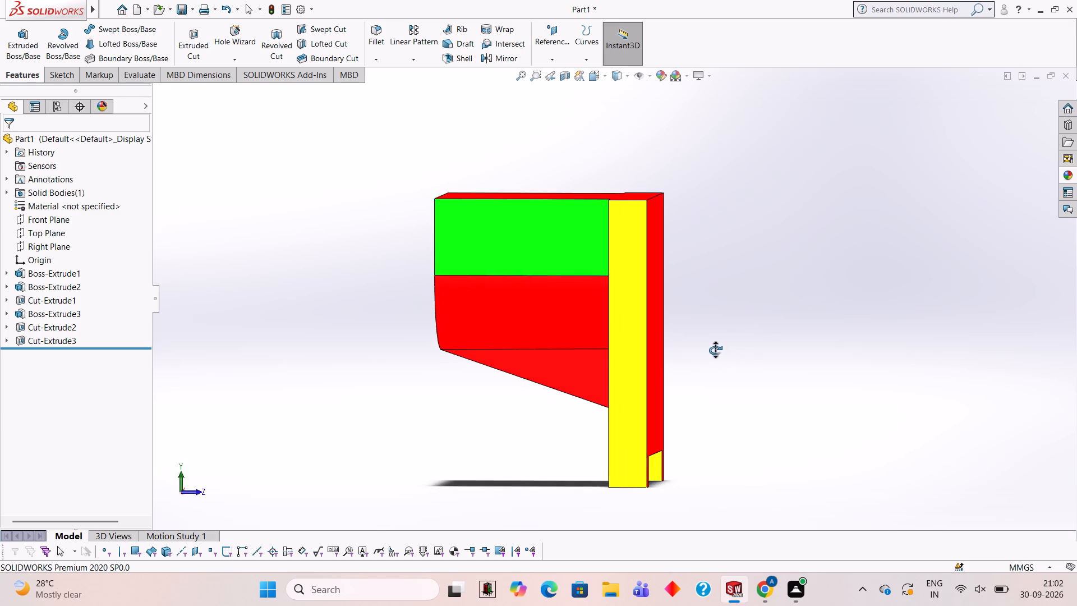
middle_click_drag(715, 350, 705, 345)
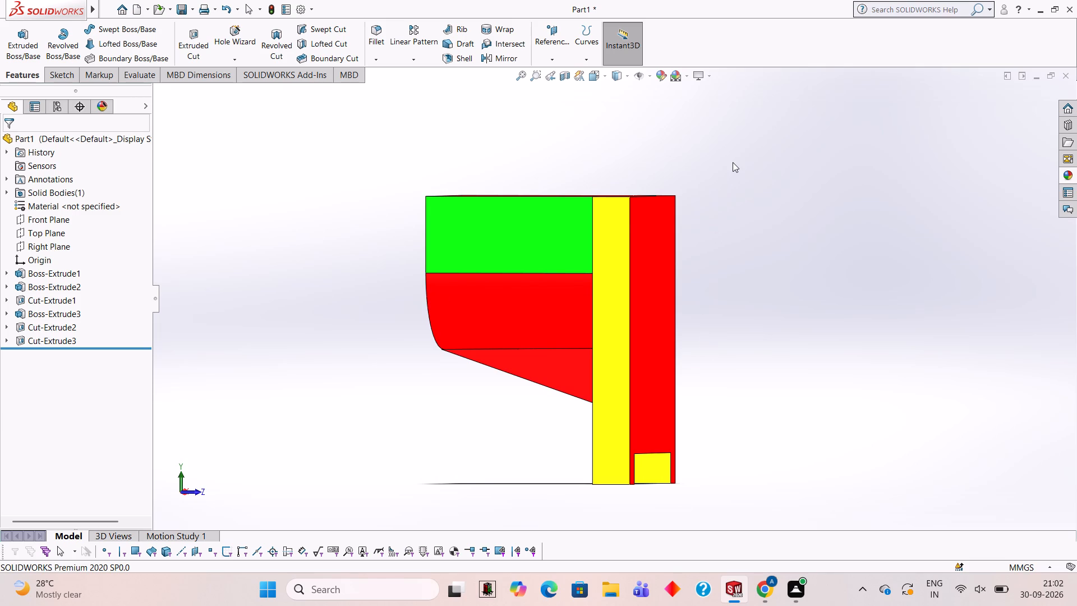
Examine the coloured boss, triangular rib and notched plate from the side, from the front underside and at an oblique angle.
scroll(712, 208, "down", 1)
middle_click_drag(712, 208, 715, 209)
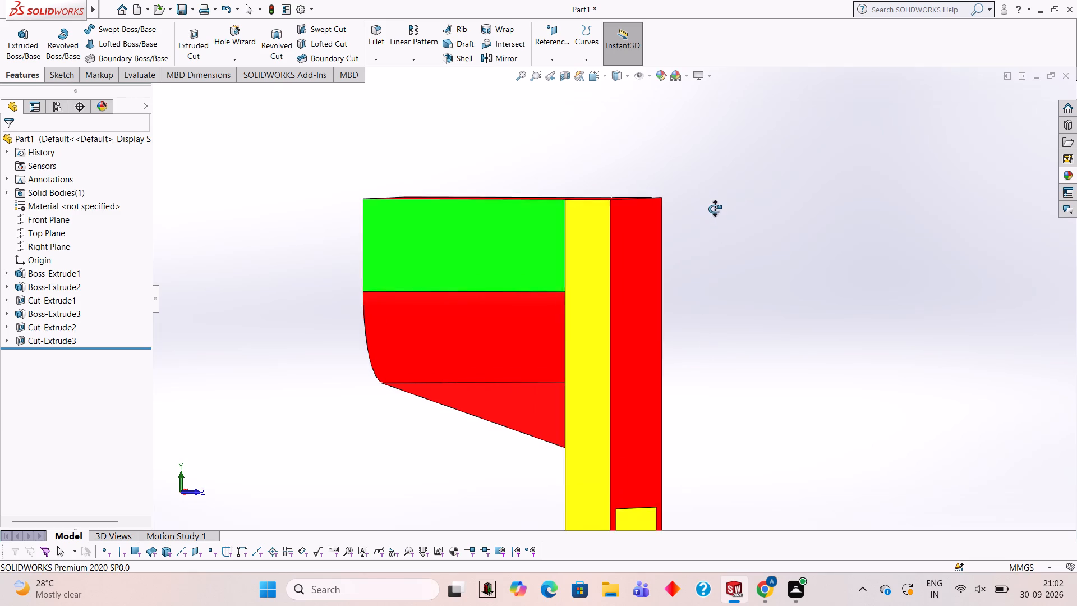
middle_click_drag(715, 209, 753, 212)
scroll(758, 208, "up", 3)
middle_click_drag(717, 295, 739, 306)
scroll(735, 292, "up", 1)
middle_click_drag(734, 291, 725, 253)
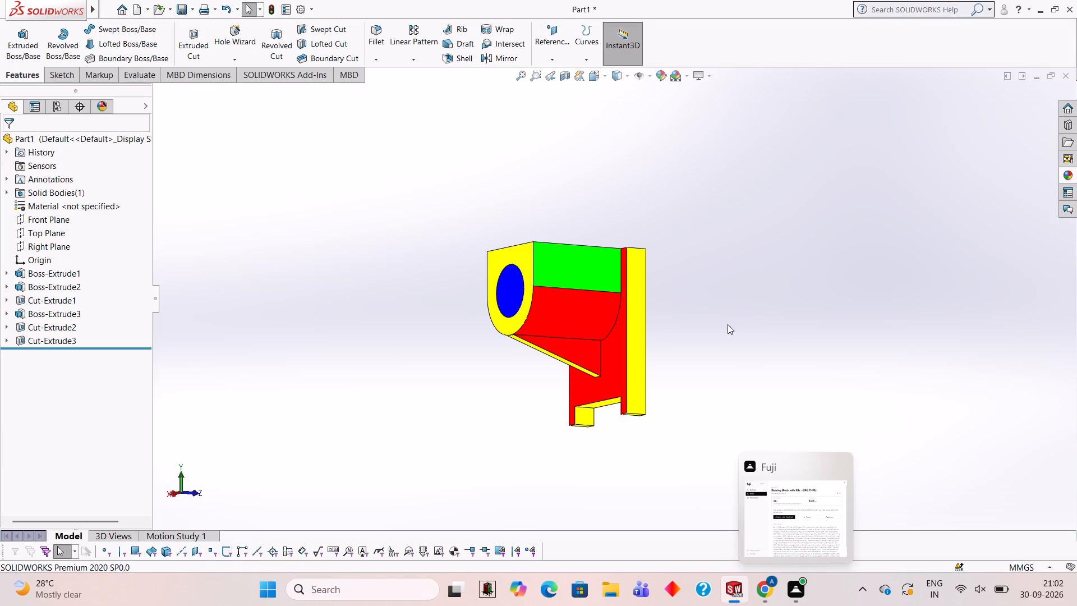
middle_click_drag(742, 315, 748, 256)
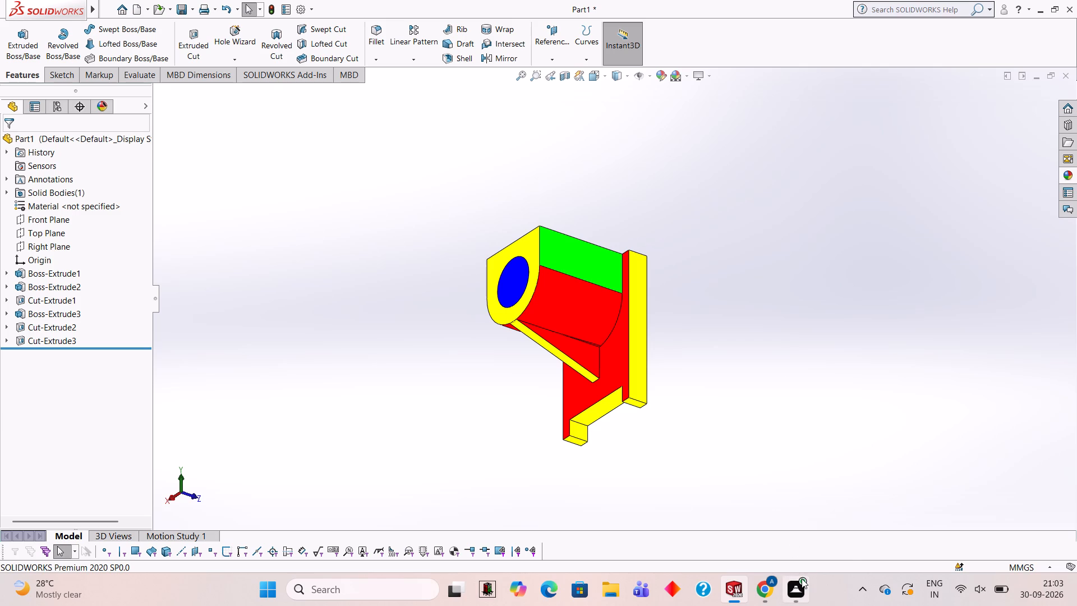
middle_click_drag(724, 182, 738, 190)
middle_click_drag(738, 190, 795, 223)
middle_click_drag(685, 330, 678, 201)
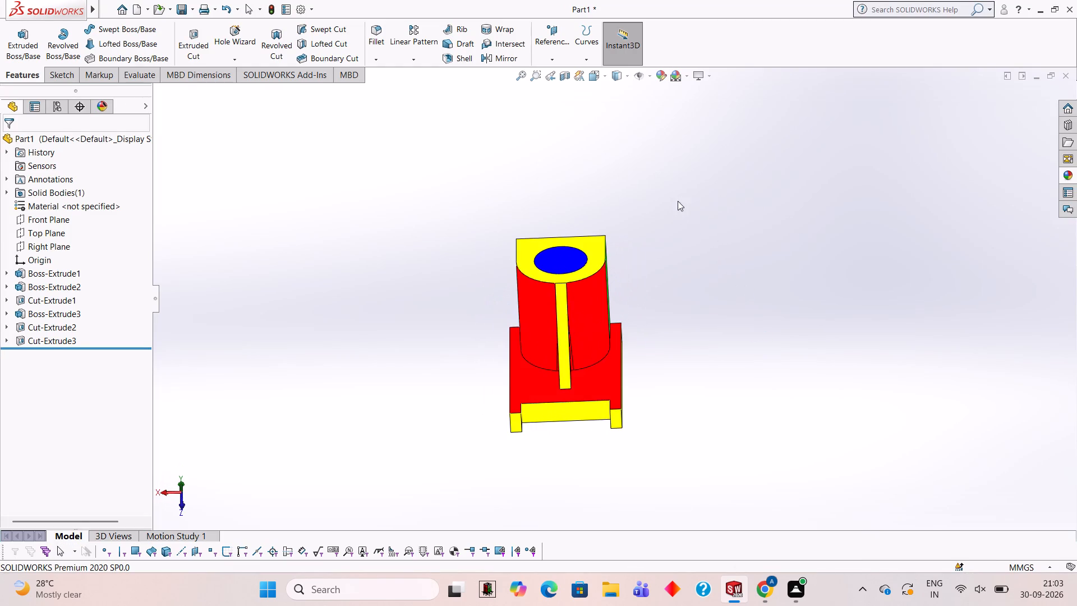
middle_click(680, 340)
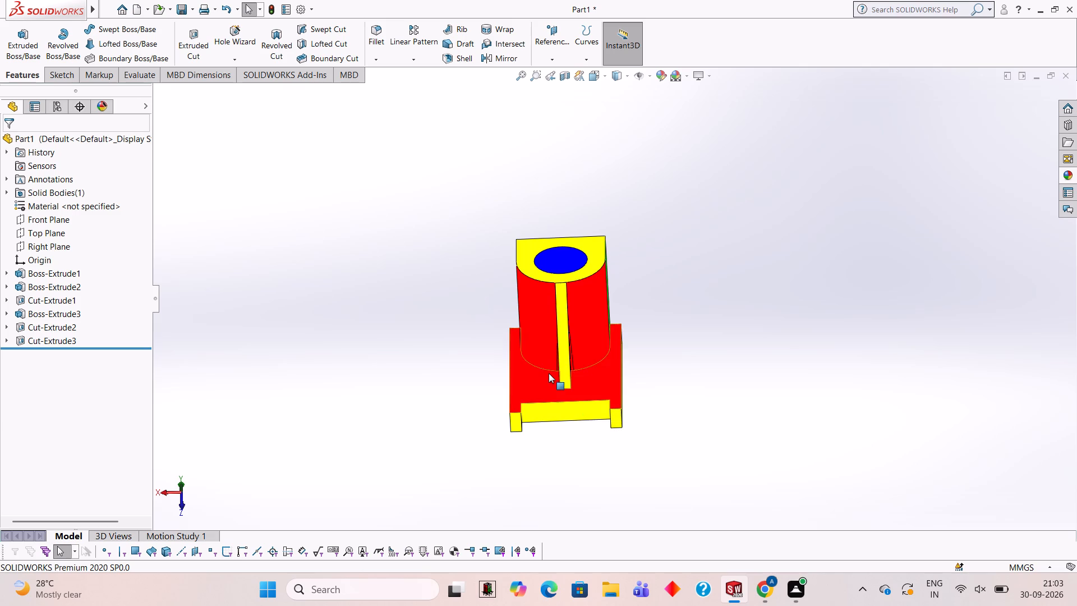
middle_click_drag(780, 228, 739, 305)
scroll(780, 228, "down", 1)
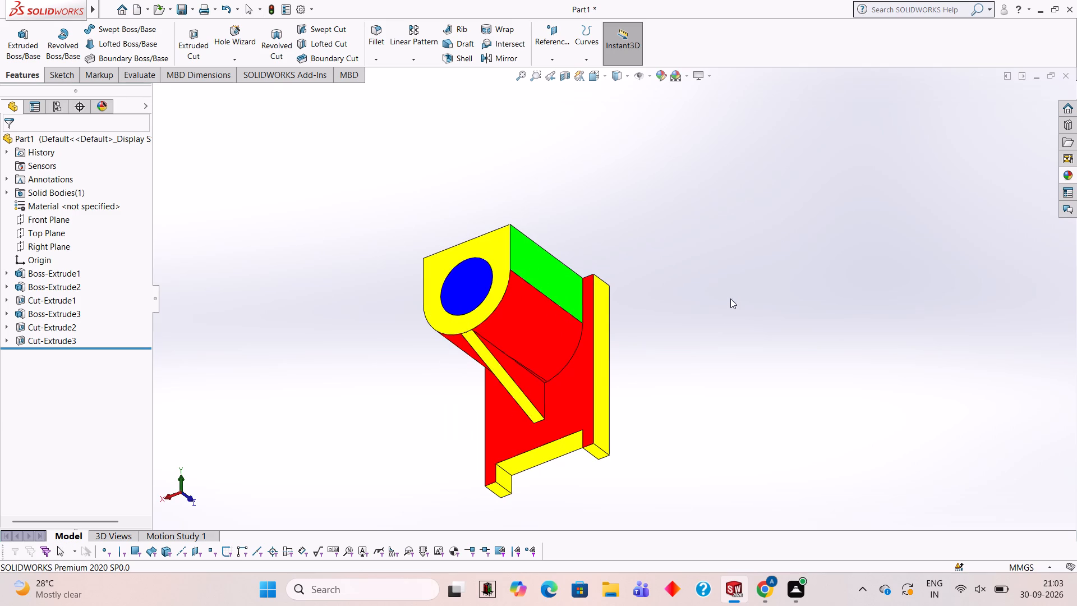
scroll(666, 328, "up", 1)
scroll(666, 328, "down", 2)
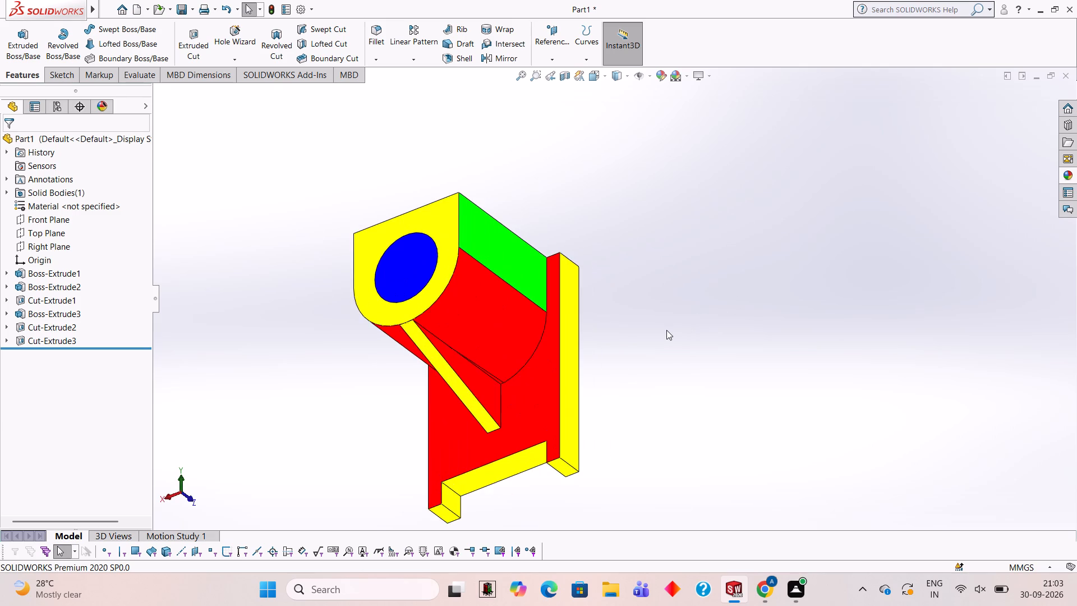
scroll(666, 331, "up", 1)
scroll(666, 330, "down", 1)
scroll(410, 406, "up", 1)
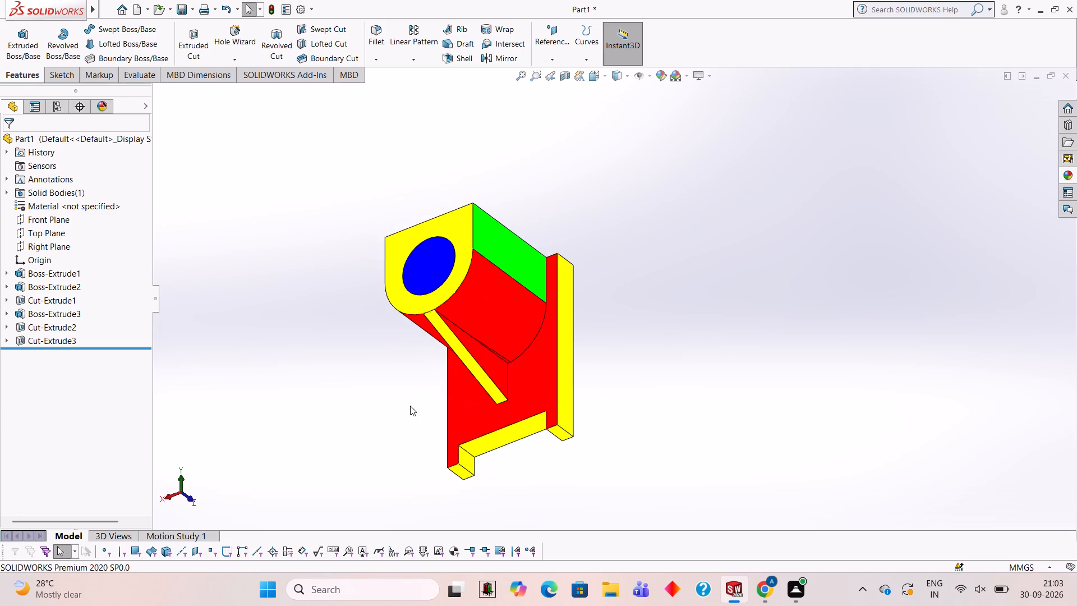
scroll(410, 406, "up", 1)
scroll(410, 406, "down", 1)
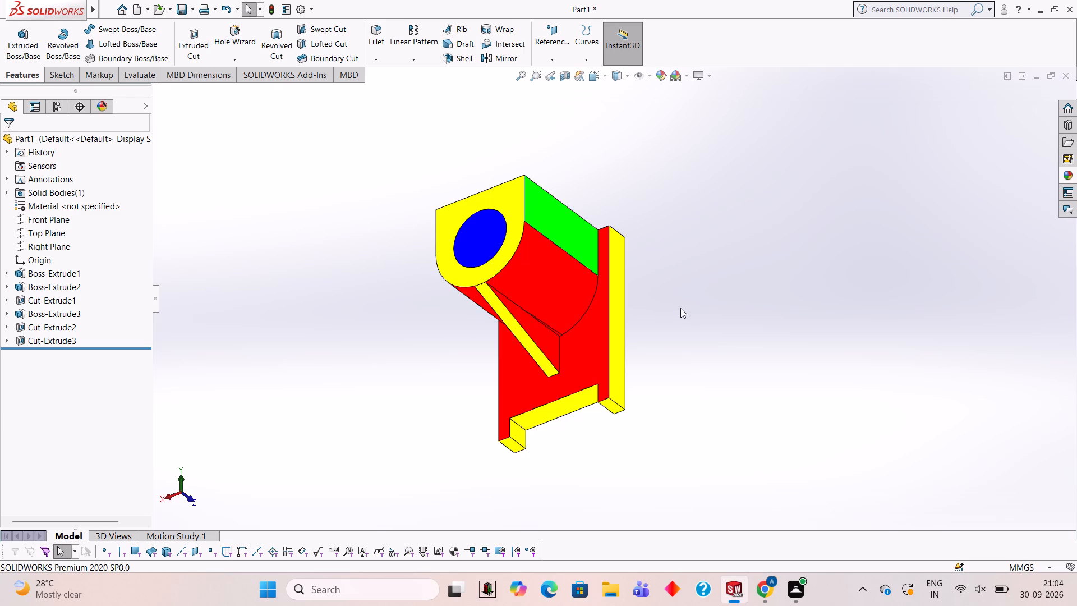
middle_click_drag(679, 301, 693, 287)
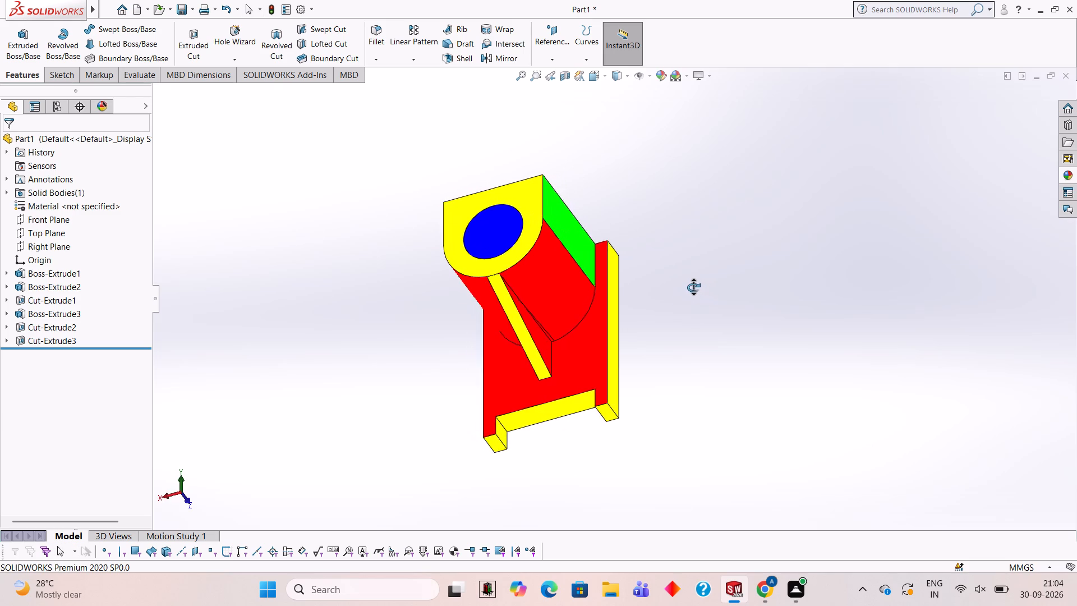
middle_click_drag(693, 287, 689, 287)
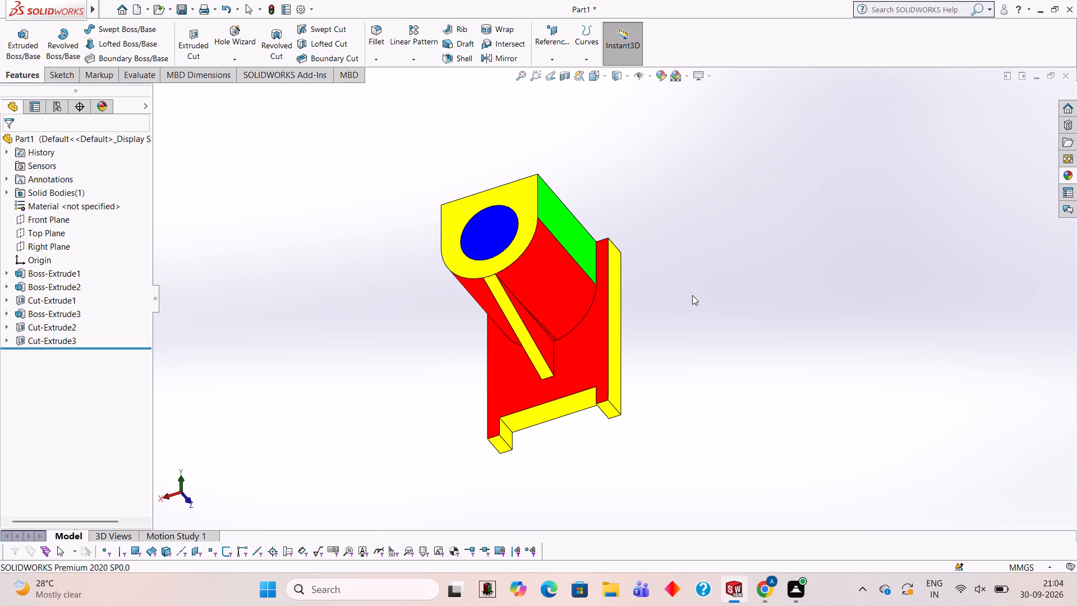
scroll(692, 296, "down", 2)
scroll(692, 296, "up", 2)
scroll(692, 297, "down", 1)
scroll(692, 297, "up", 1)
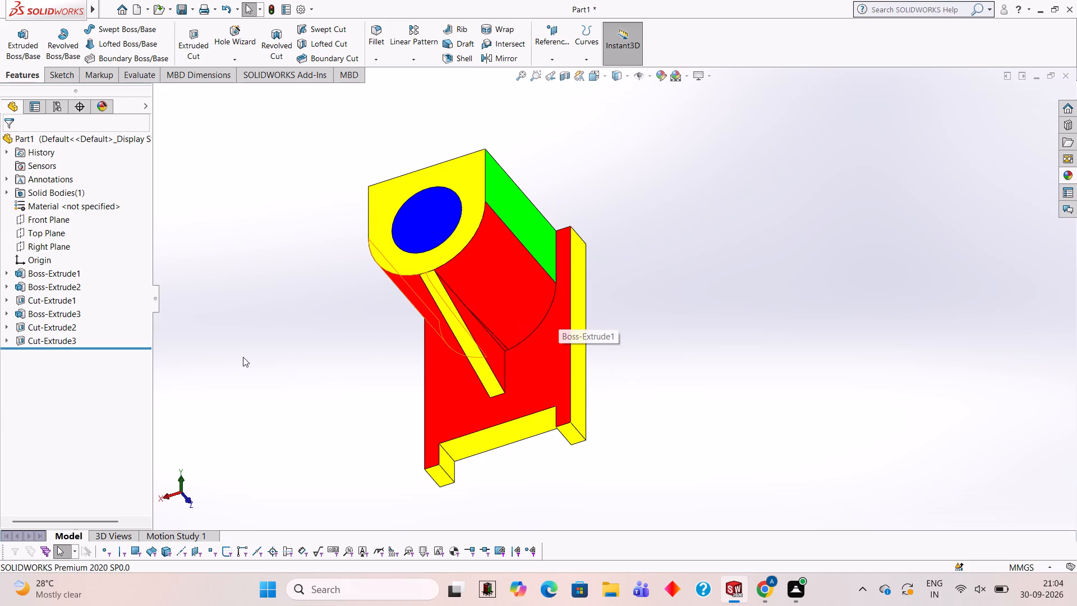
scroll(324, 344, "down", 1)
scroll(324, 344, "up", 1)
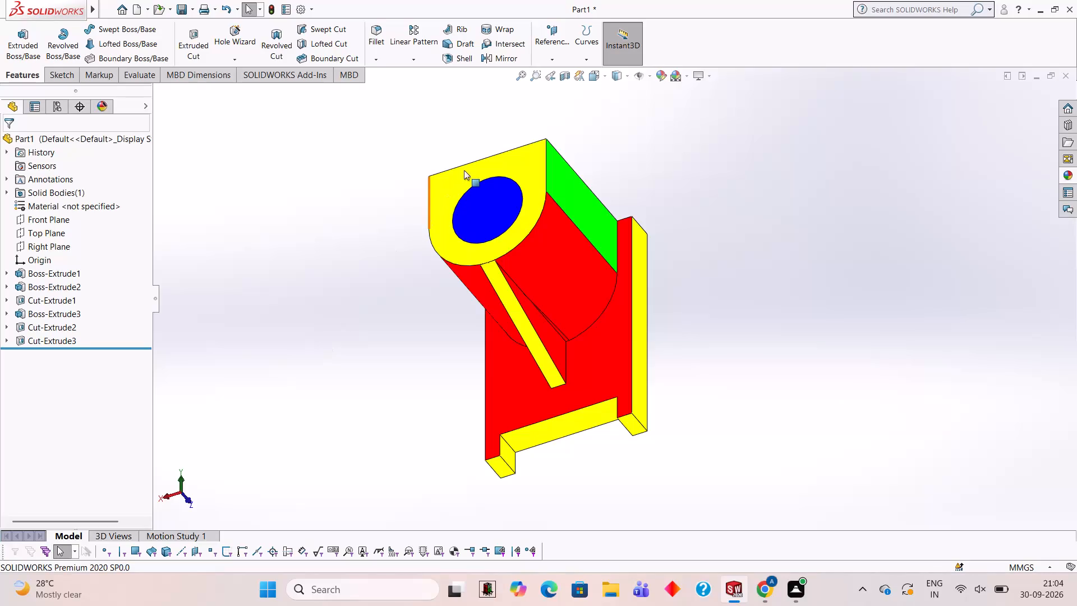
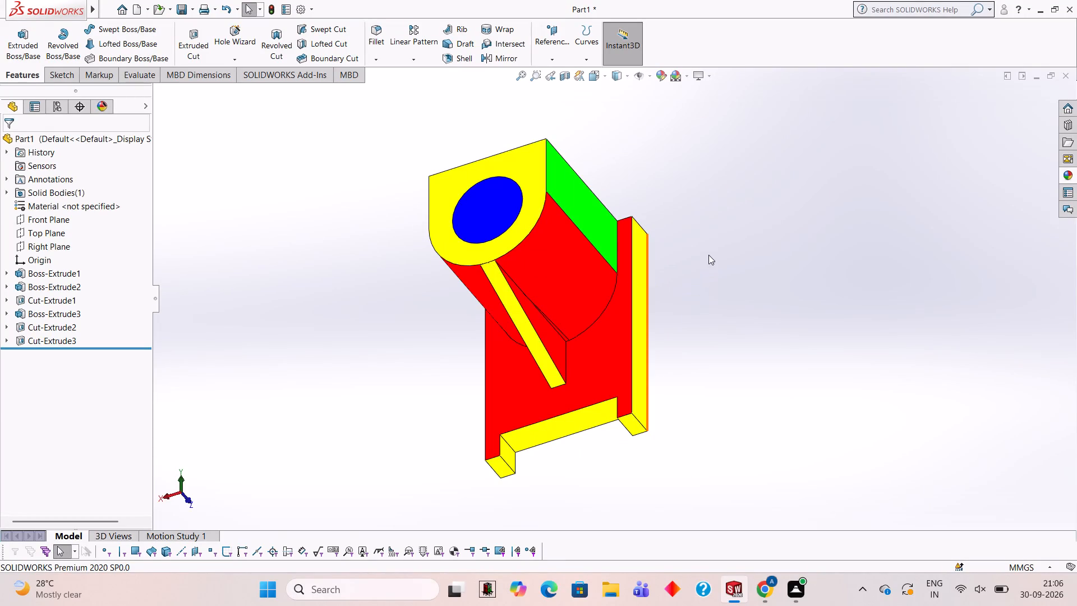
Examine the coloured boss, rib and notched plate from both sides, in side profile and from the front underside.
middle_click_drag(703, 227, 744, 271)
scroll(710, 231, "up", 1)
middle_click_drag(708, 225, 742, 237)
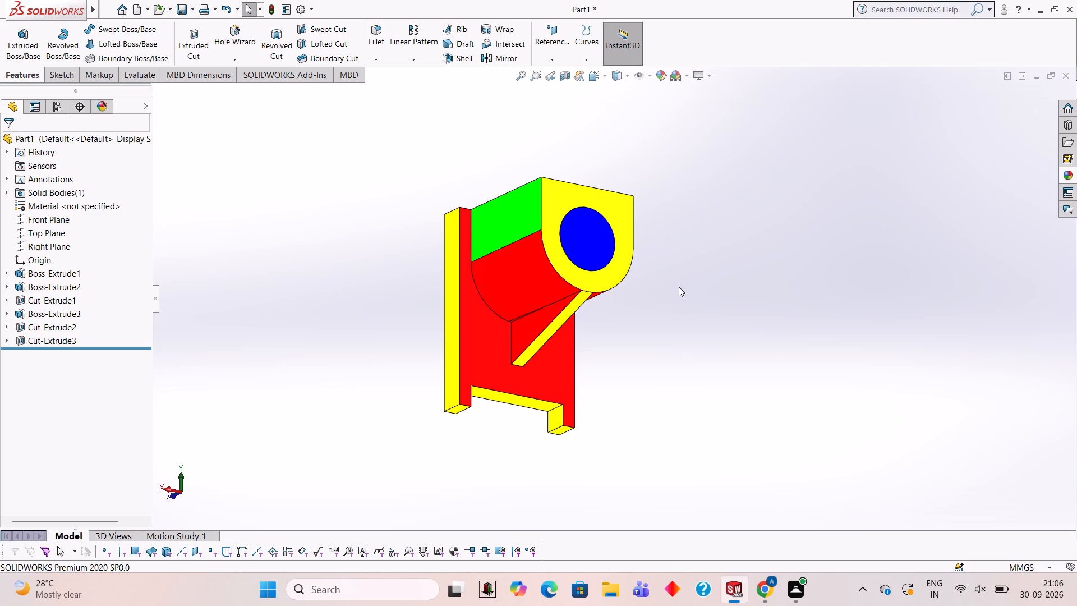
middle_click_drag(691, 215, 747, 308)
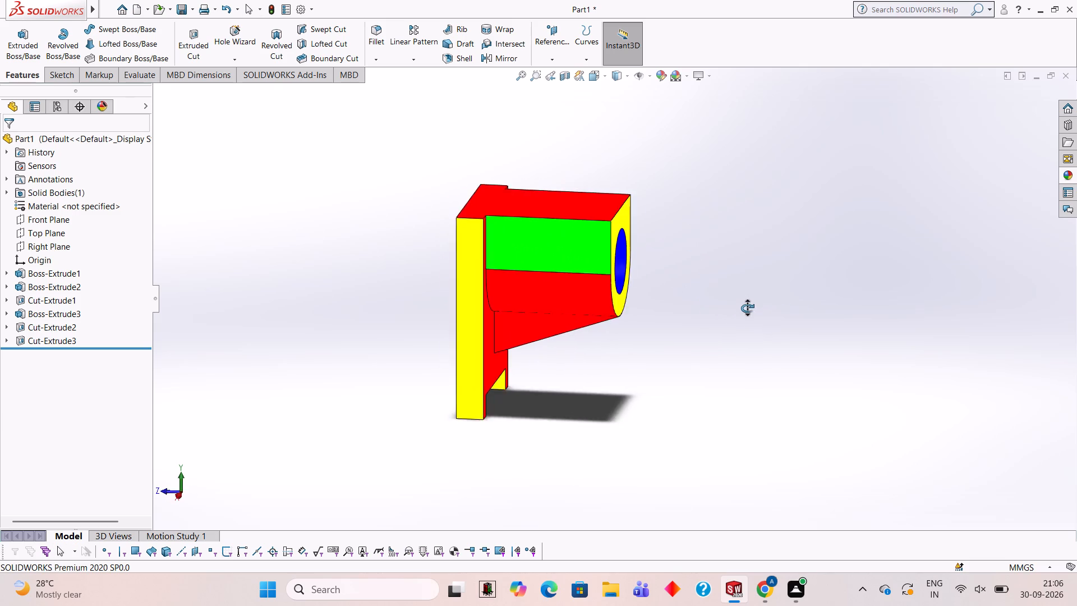
middle_click_drag(747, 308, 749, 279)
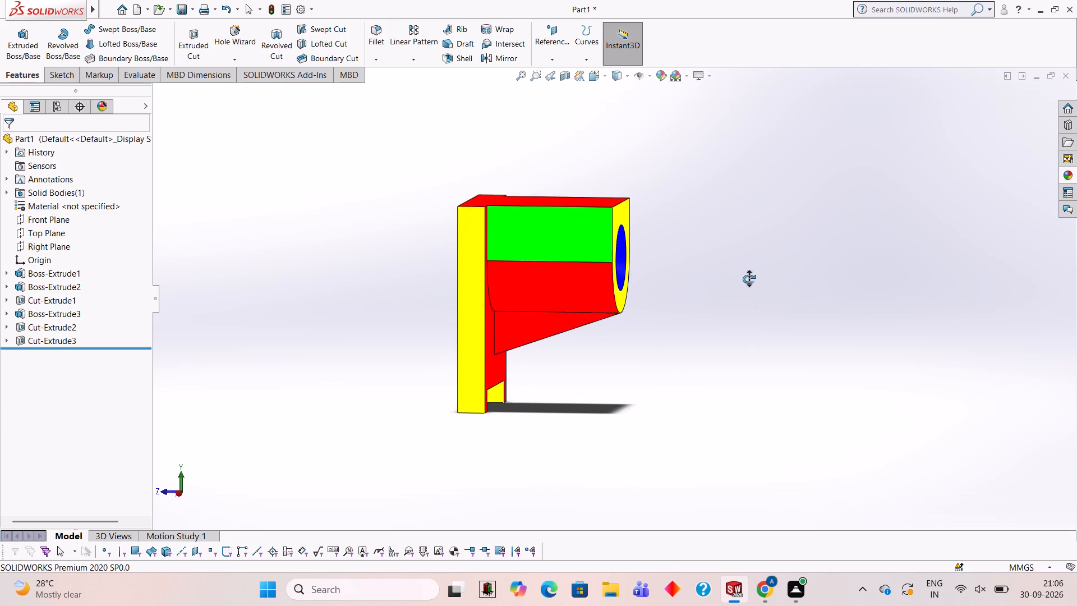
middle_click_drag(749, 279, 761, 264)
middle_click(761, 264)
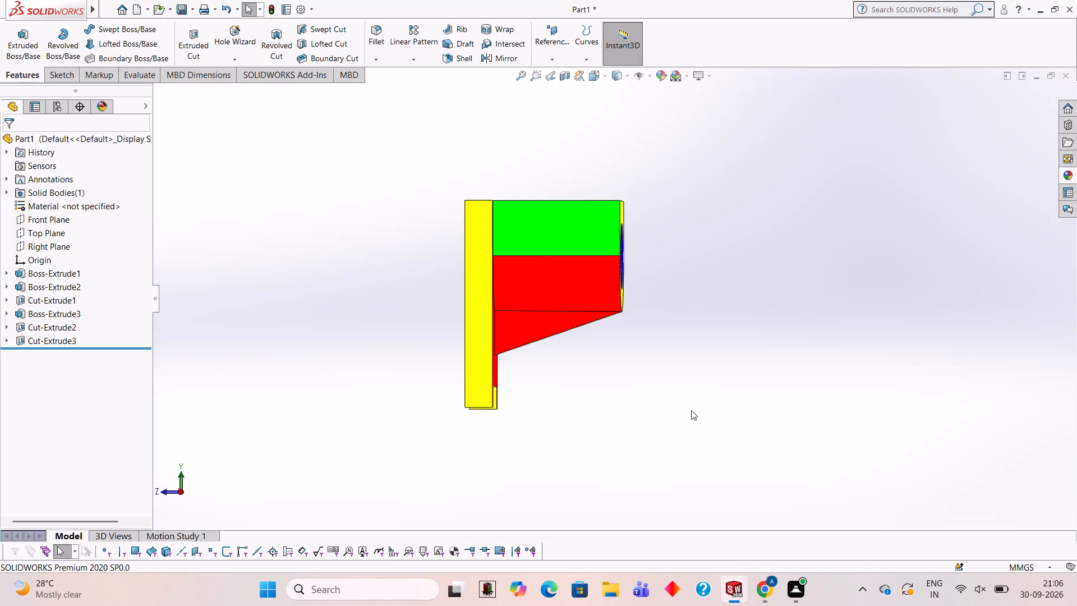
middle_click_drag(694, 299, 672, 291)
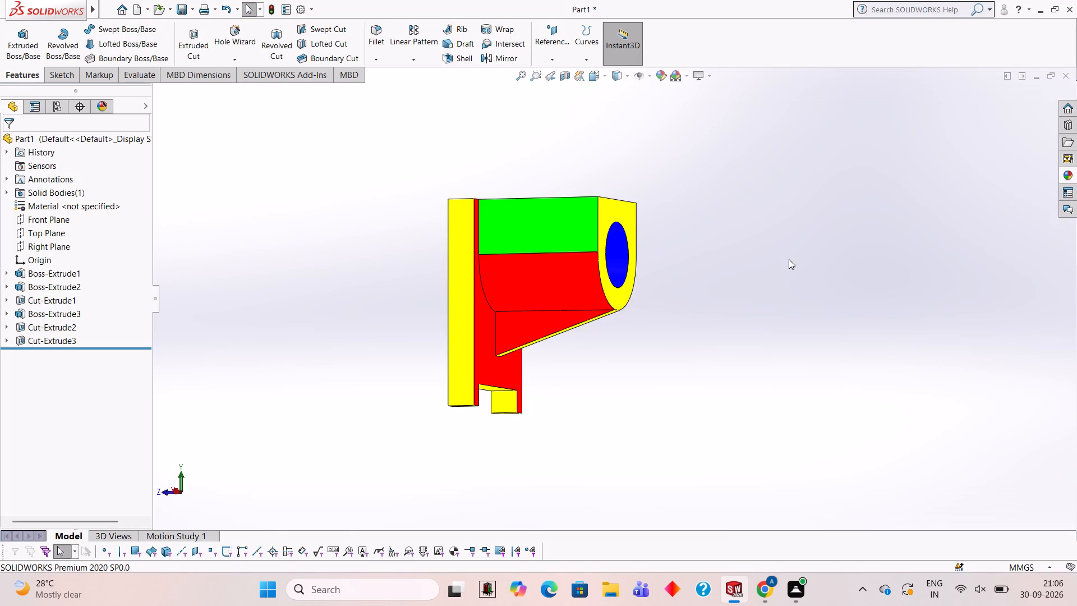
middle_click_drag(786, 258, 763, 259)
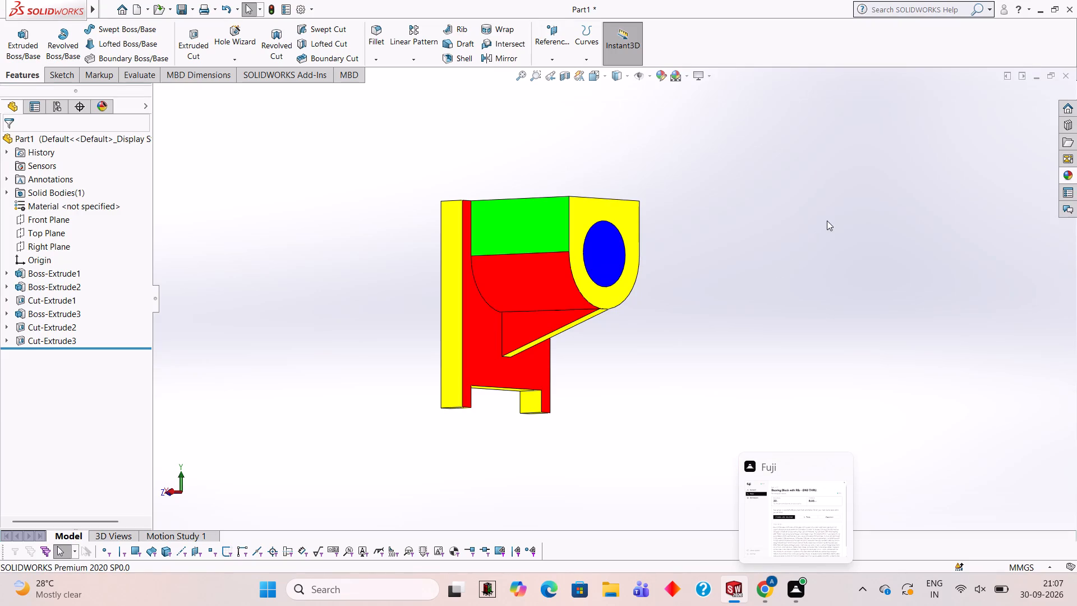
middle_click_drag(802, 232, 711, 200)
middle_click_drag(729, 296, 702, 290)
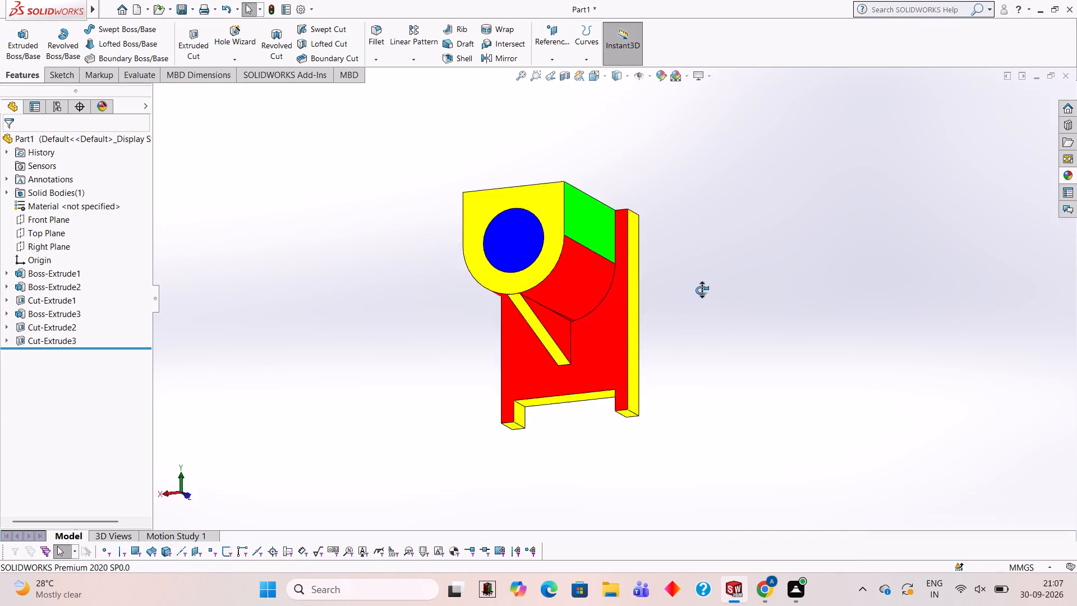
middle_click_drag(702, 290, 742, 256)
Save the part in the Documents folder as a SOLIDWORKS Part named uuuu.
key("ctrl+s")
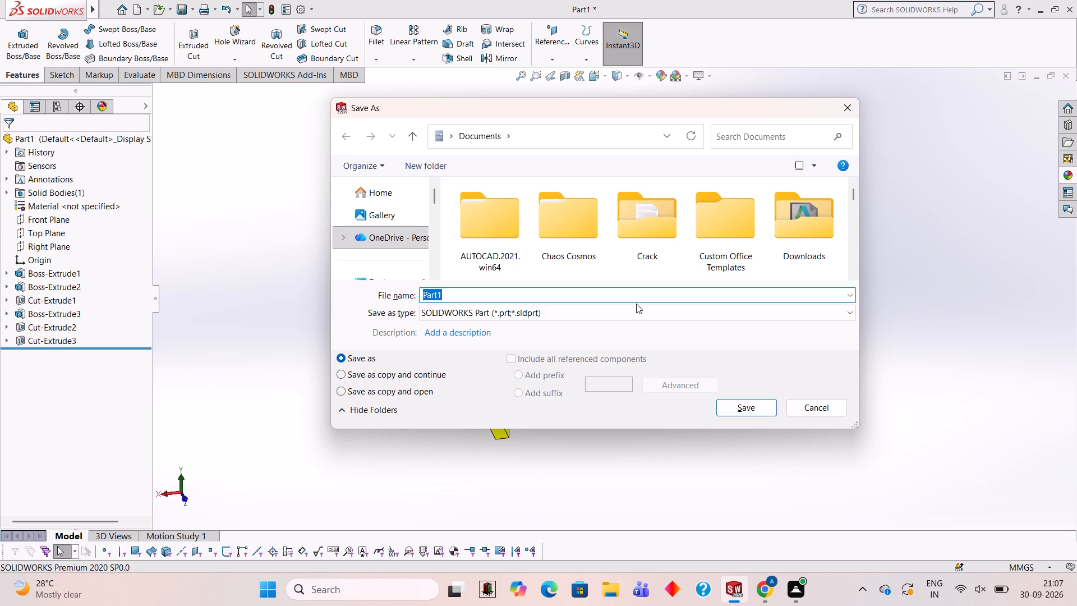
type("uuuu")
left_click(762, 407)
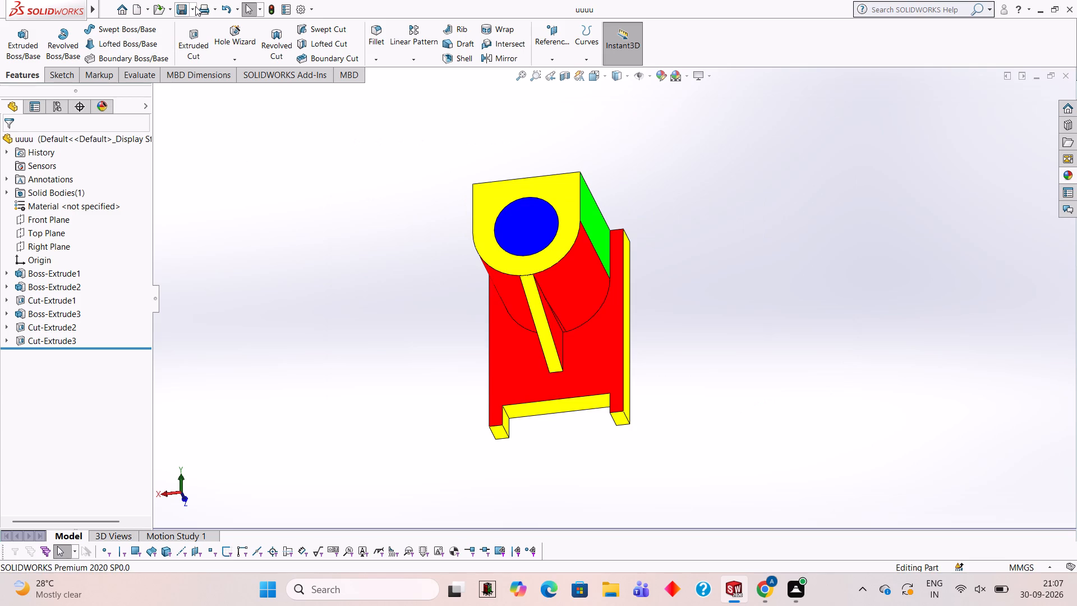
Save a copy of the part in the Documents folder in Adobe Portable Document Format (*.pdf) under the name uuuu.
left_click(196, 6)
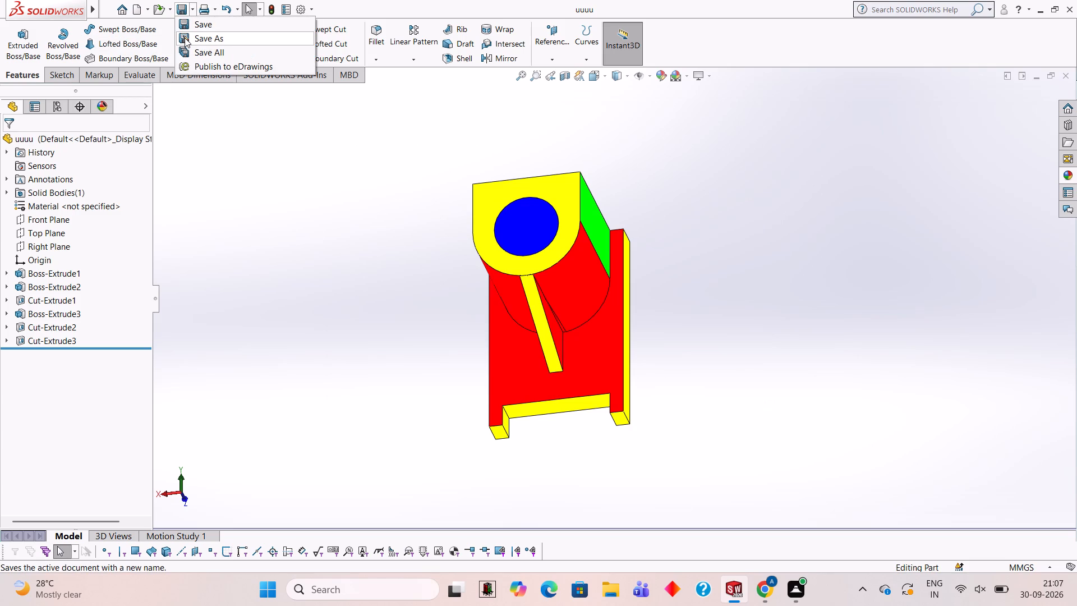
left_click(185, 38)
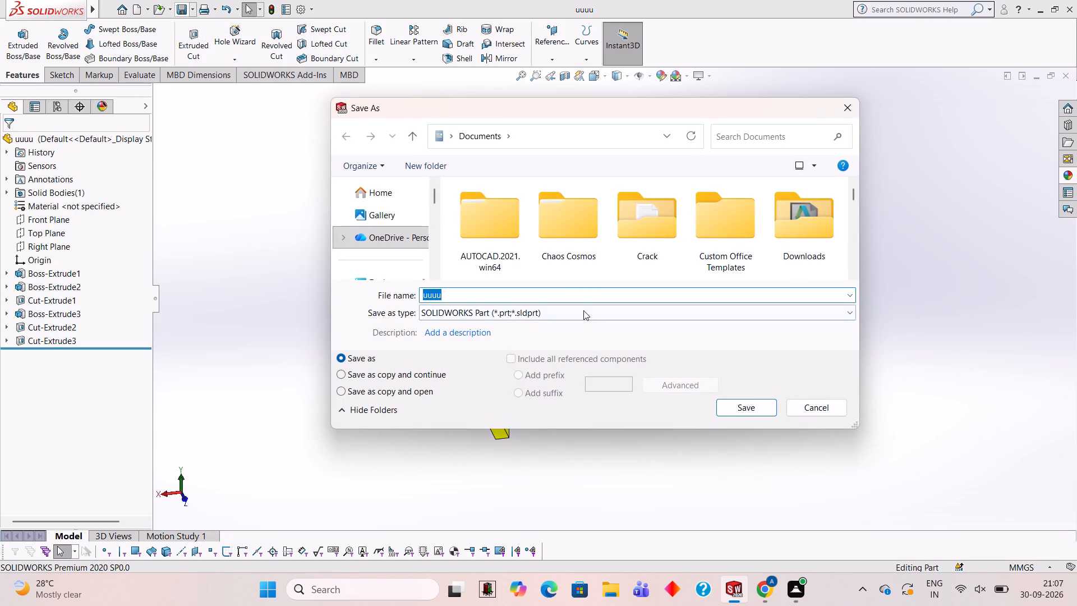
left_click(583, 310)
left_click(535, 86)
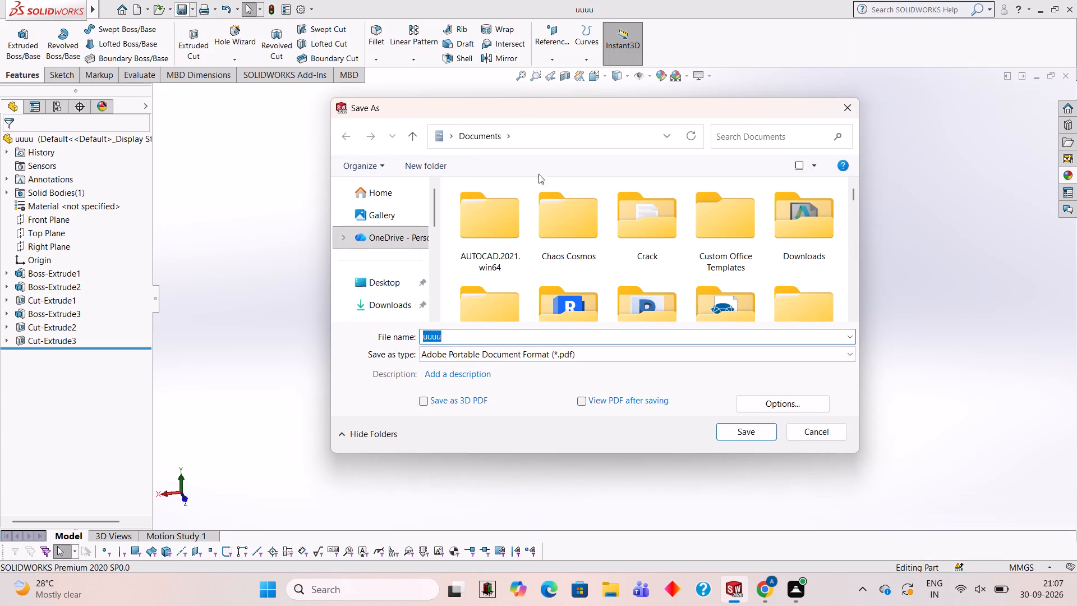
left_click(733, 431)
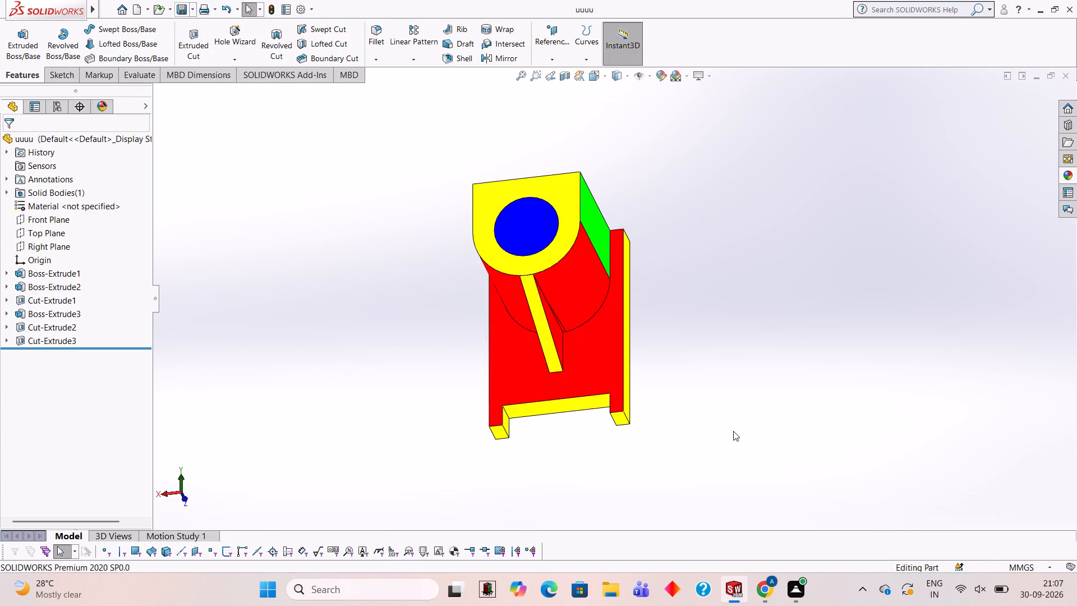